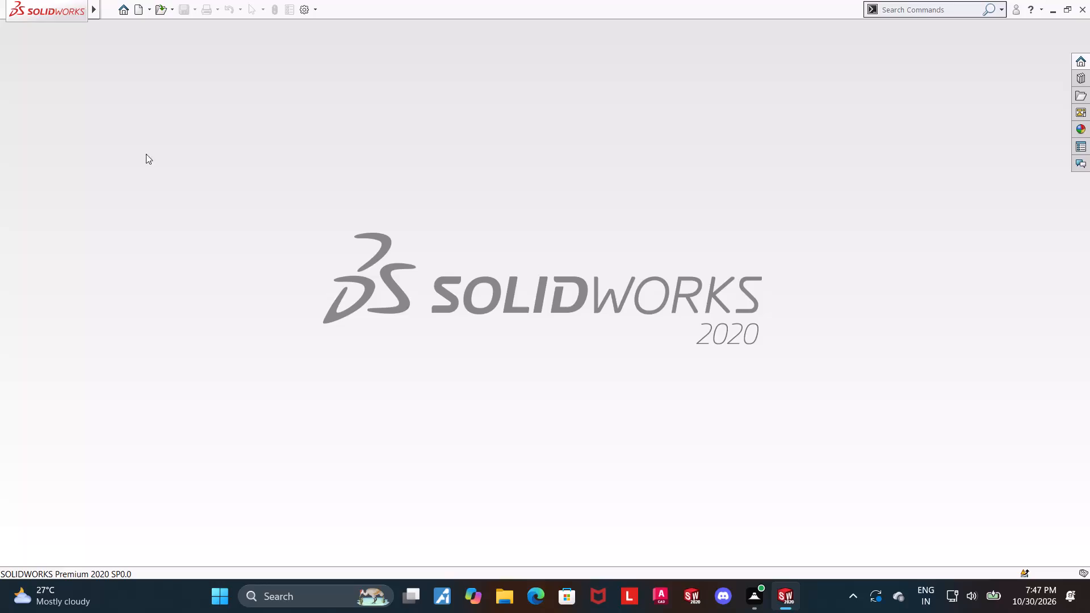
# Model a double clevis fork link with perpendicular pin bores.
# Create a new part document.
pyautogui.click(139, 12)
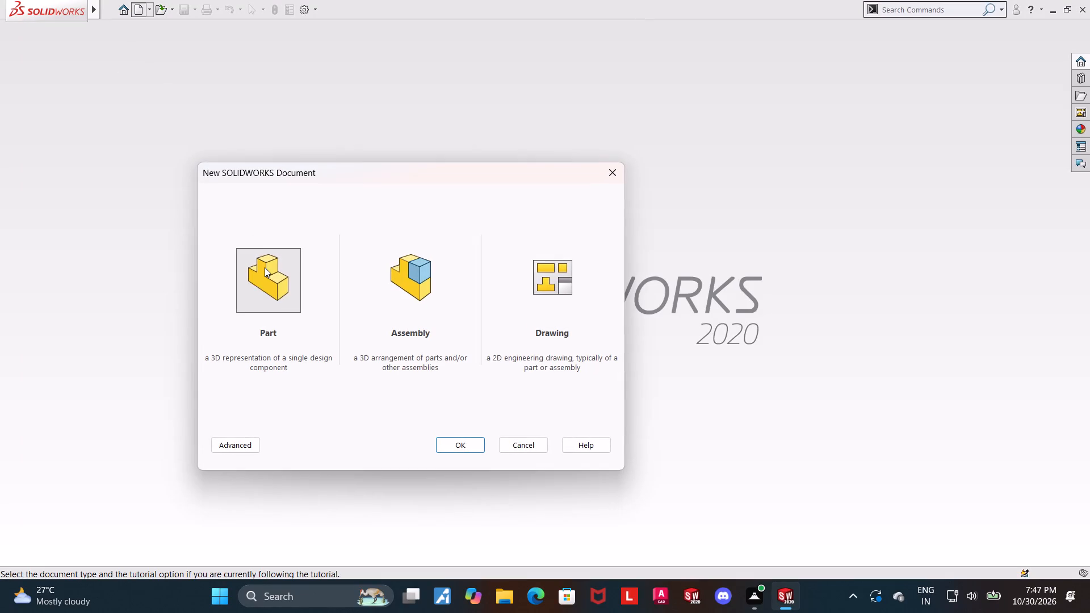
pyautogui.doubleClick(265, 267)
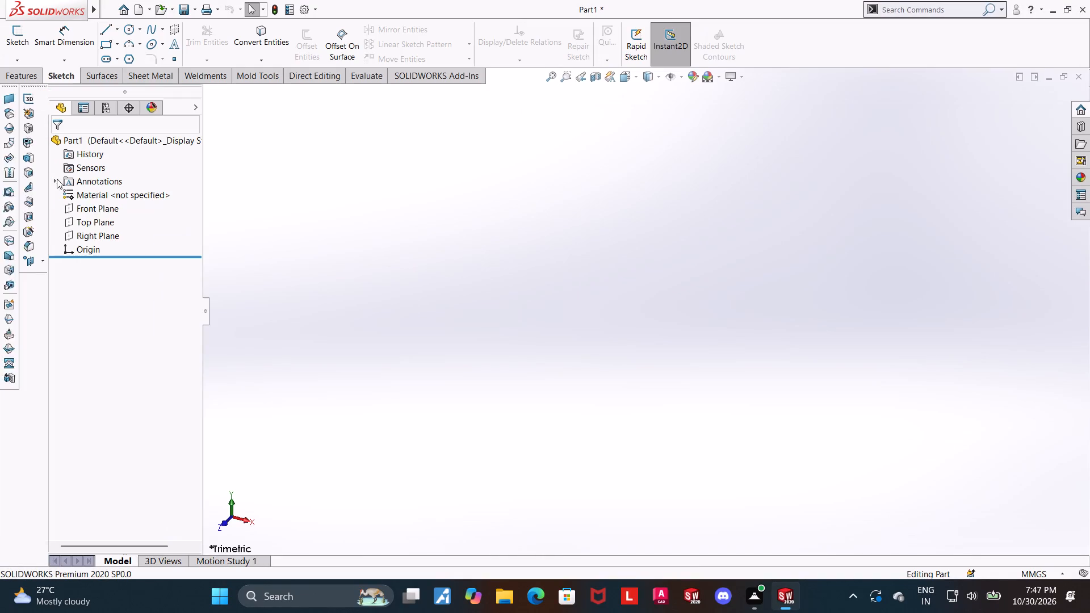
# Start a sketch on the Front Plane and draw a circle about 72.5 mm in diameter centred on the origin.
pyautogui.click(94, 217)
pyautogui.click(89, 208)
pyautogui.click(98, 194)
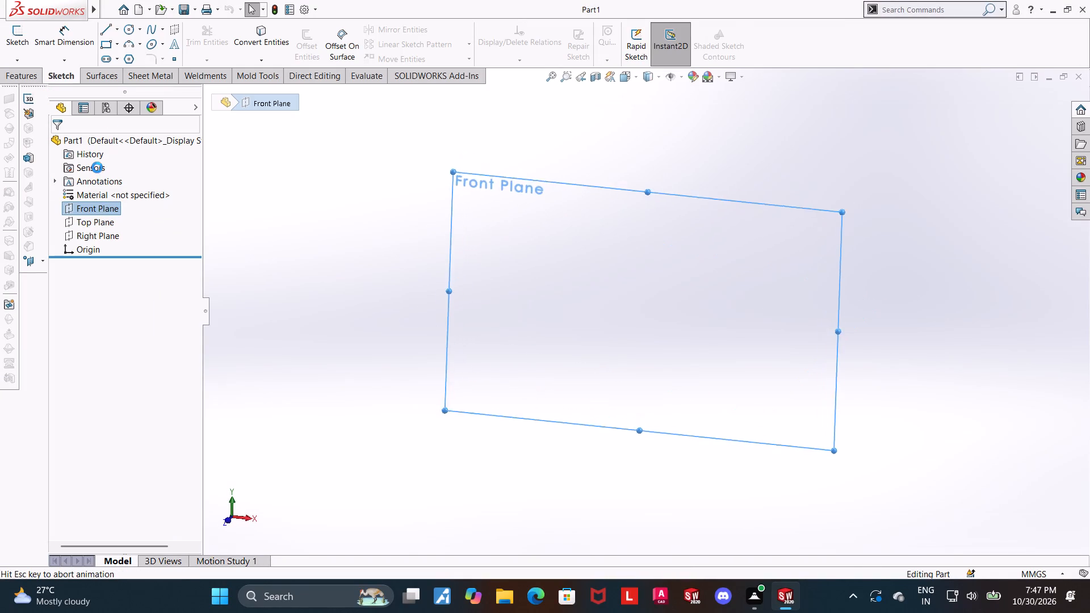
pyautogui.click(127, 32)
pyautogui.click(645, 310)
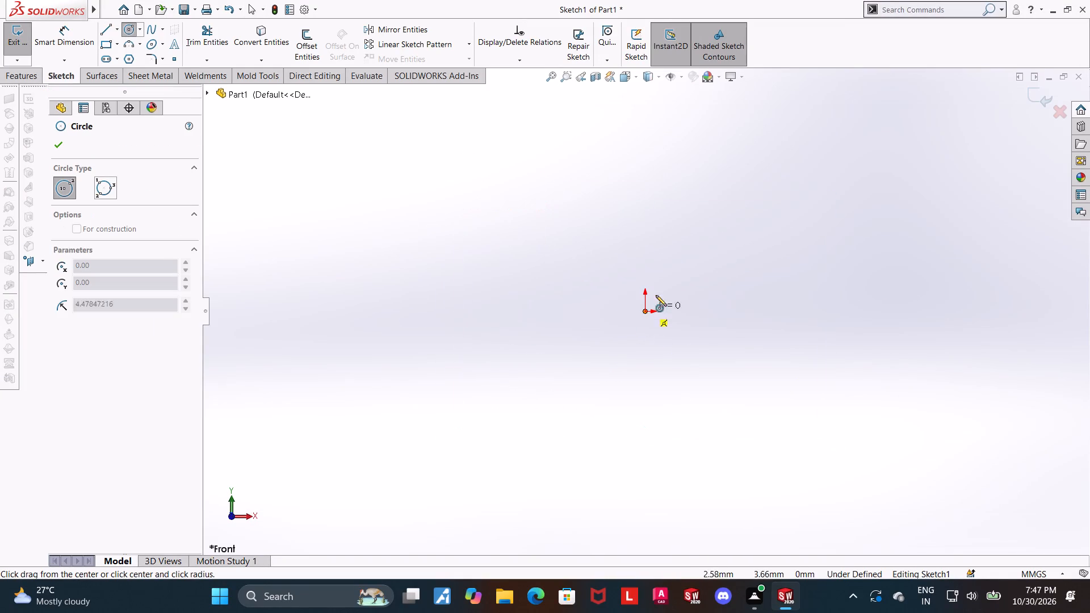
pyautogui.click(699, 258)
pyautogui.press('Escape')
# Dimension the circle's diameter as 38 mm.
pyautogui.click(82, 36)
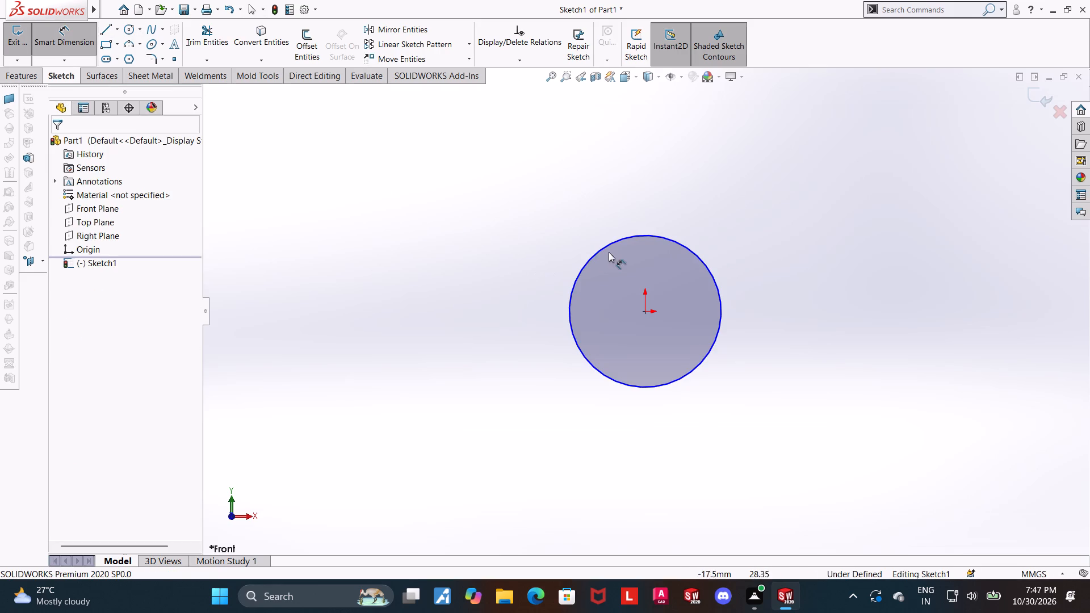
pyautogui.click(602, 250)
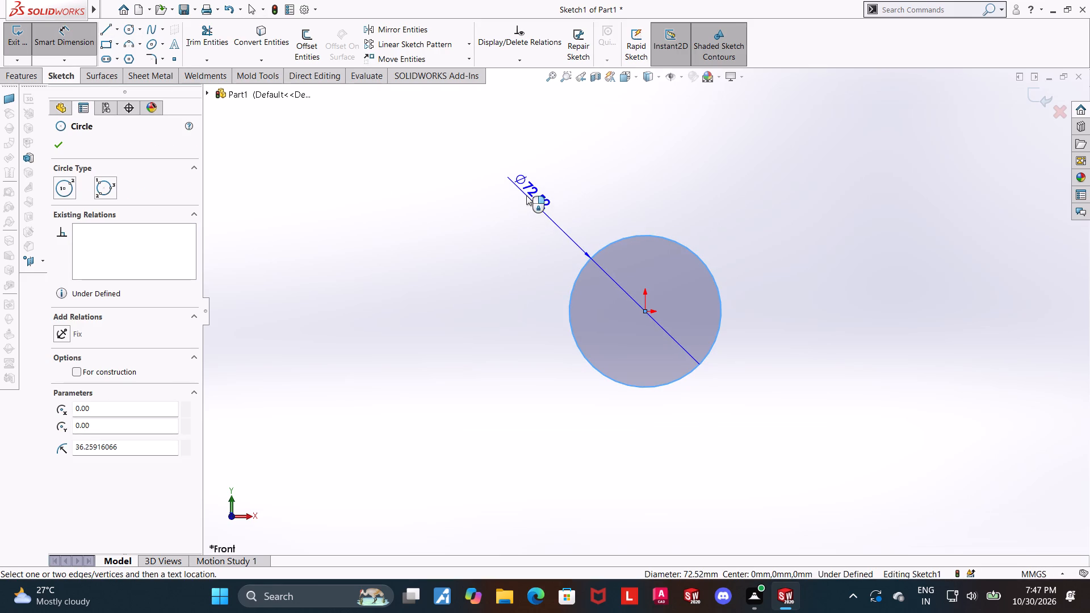
pyautogui.write('38')
pyautogui.press('Return')
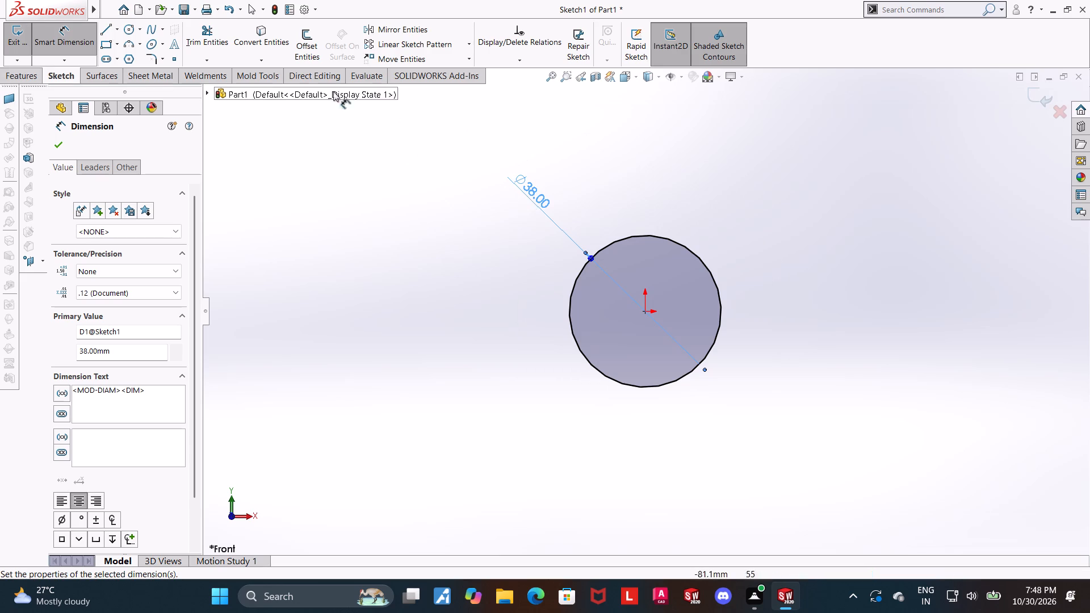
pyautogui.scroll(1, 677, 287)
pyautogui.scroll(-1, 843, 333)
pyautogui.press('Escape')
# Sketch a smaller concentric circle at the origin, inside the 38 mm circle.
pyautogui.scroll(3, 806, 297)
pyautogui.scroll(-1, 920, 273)
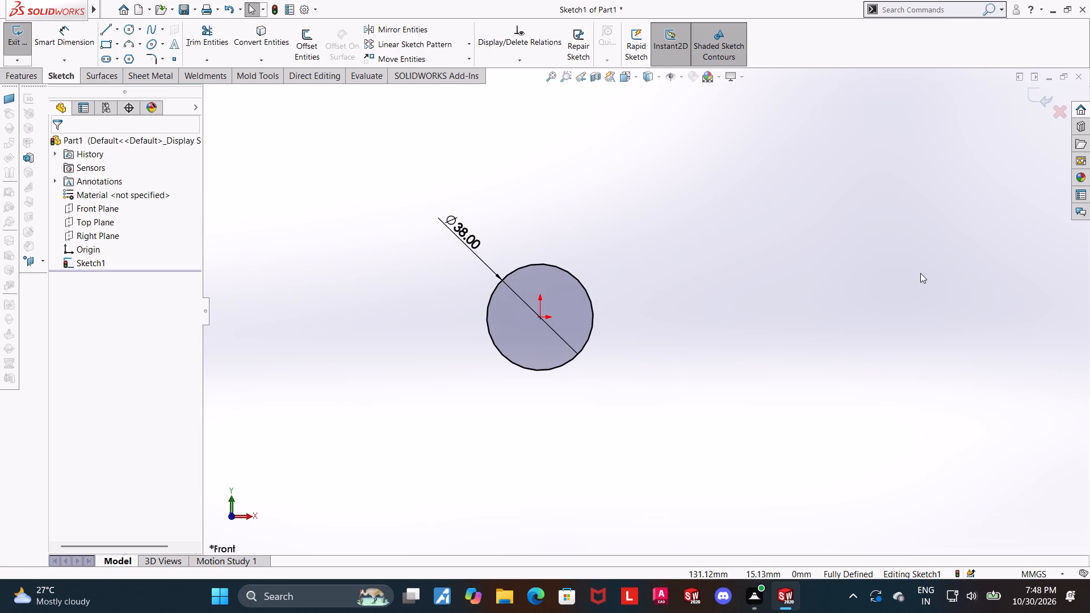
pyautogui.click(123, 26)
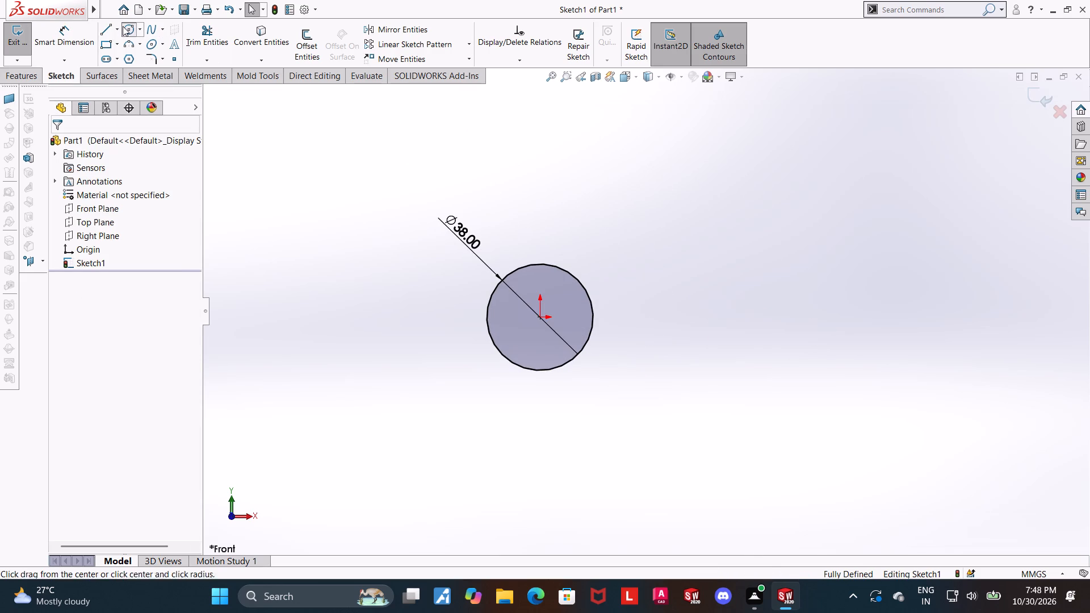
pyautogui.click(539, 319)
pyautogui.click(555, 306)
pyautogui.press('Escape')
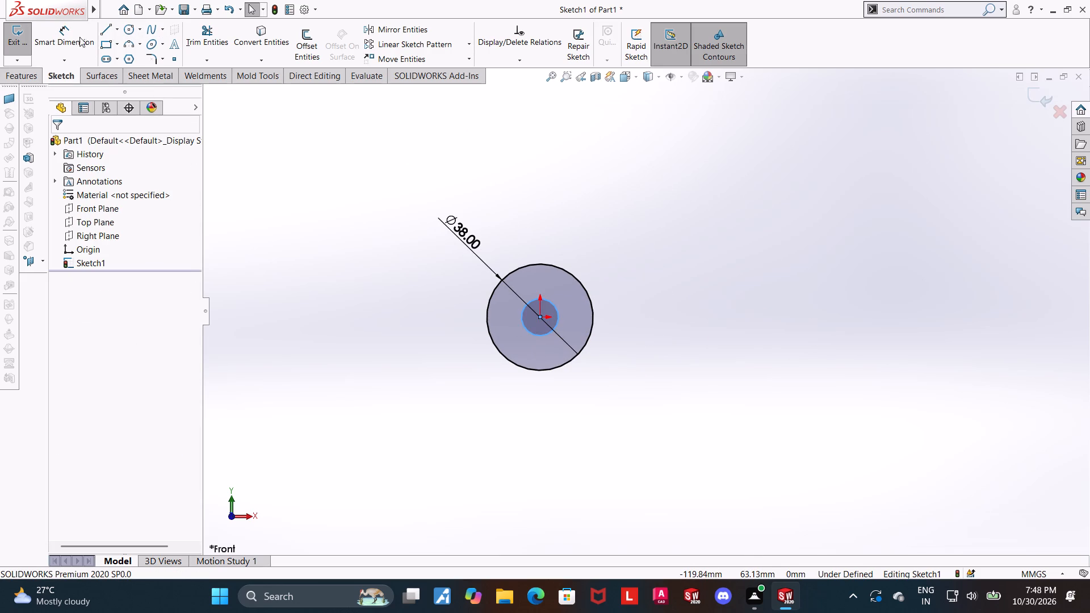
# Dimension the inner circle's diameter as 19 mm.
pyautogui.click(76, 35)
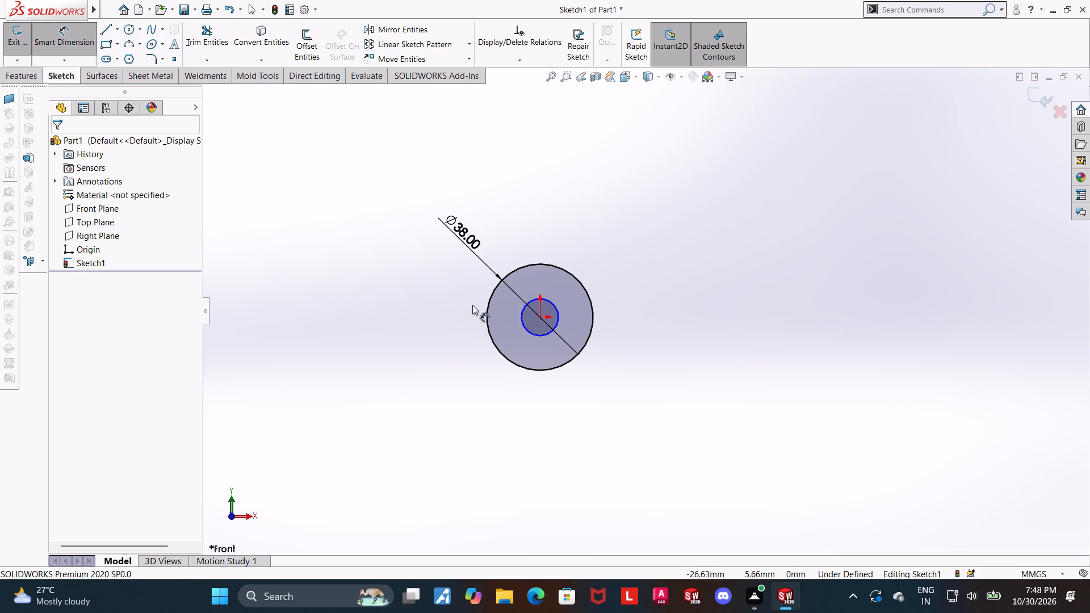
pyautogui.click(521, 307)
pyautogui.click(429, 301)
pyautogui.write('19')
pyautogui.press('Return')
pyautogui.press('Escape')
# Sketch a connected two-prong fork outline from the outer circle's upper edge to its lower edge, with prongs about 90 mm long and a slot about 39 mm high.
pyautogui.scroll(3, 452, 336)
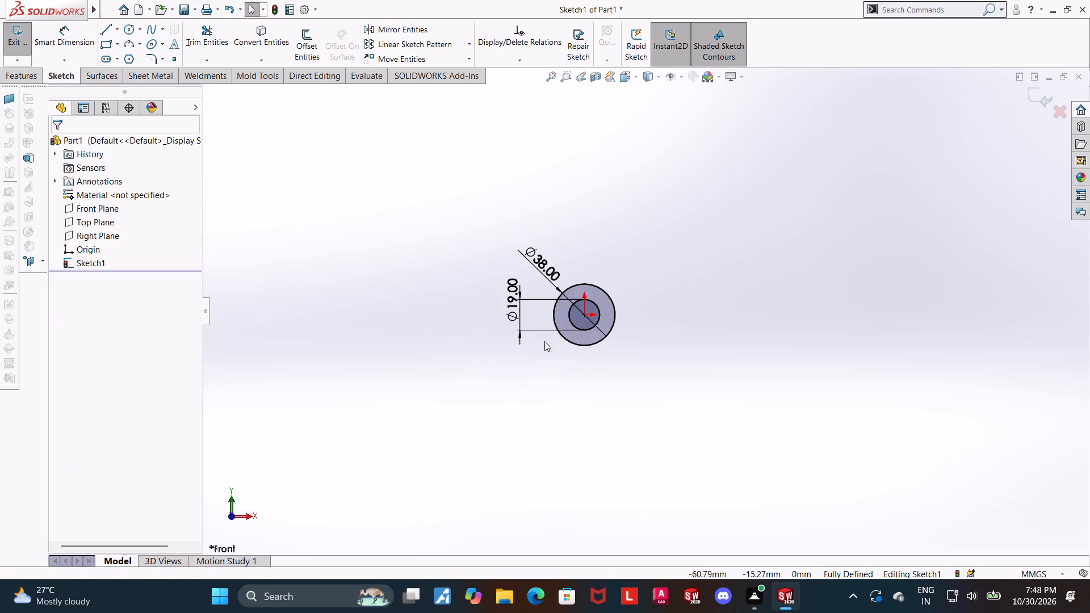
pyautogui.scroll(-3, 868, 288)
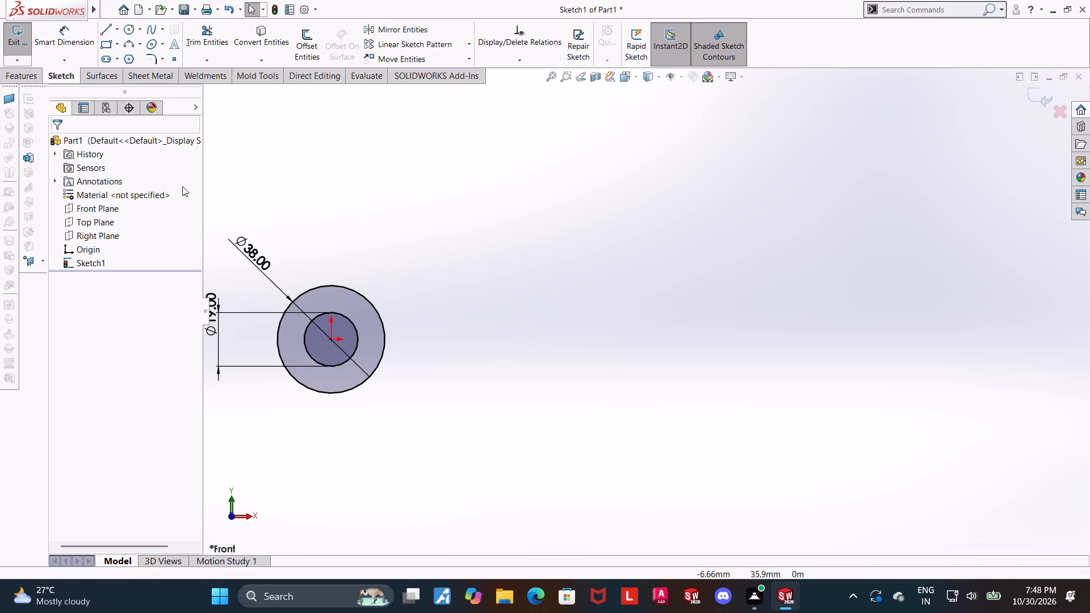
pyautogui.click(108, 27)
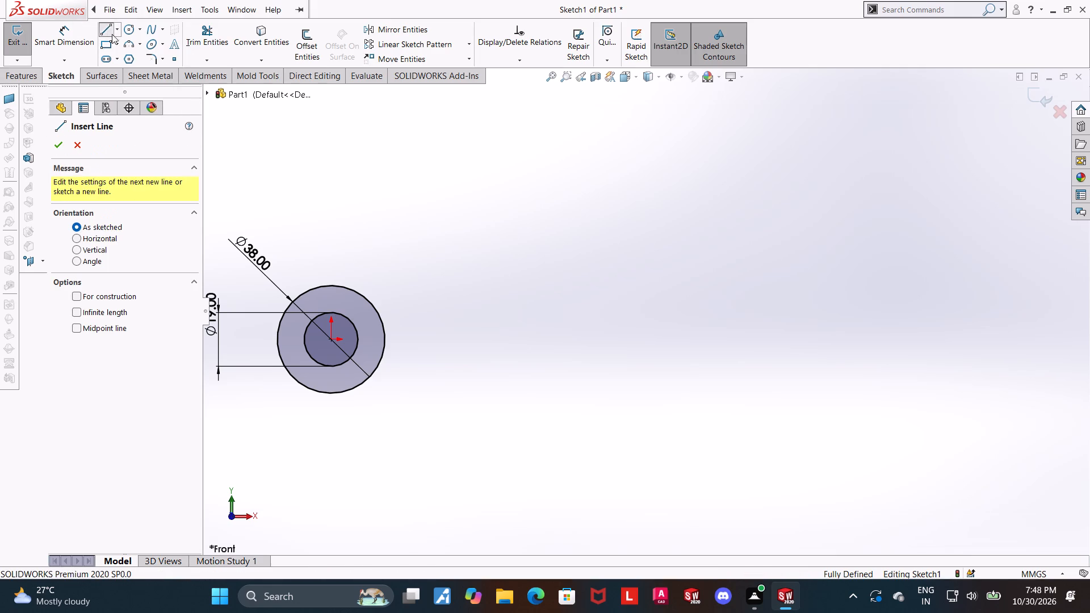
pyautogui.click(322, 284)
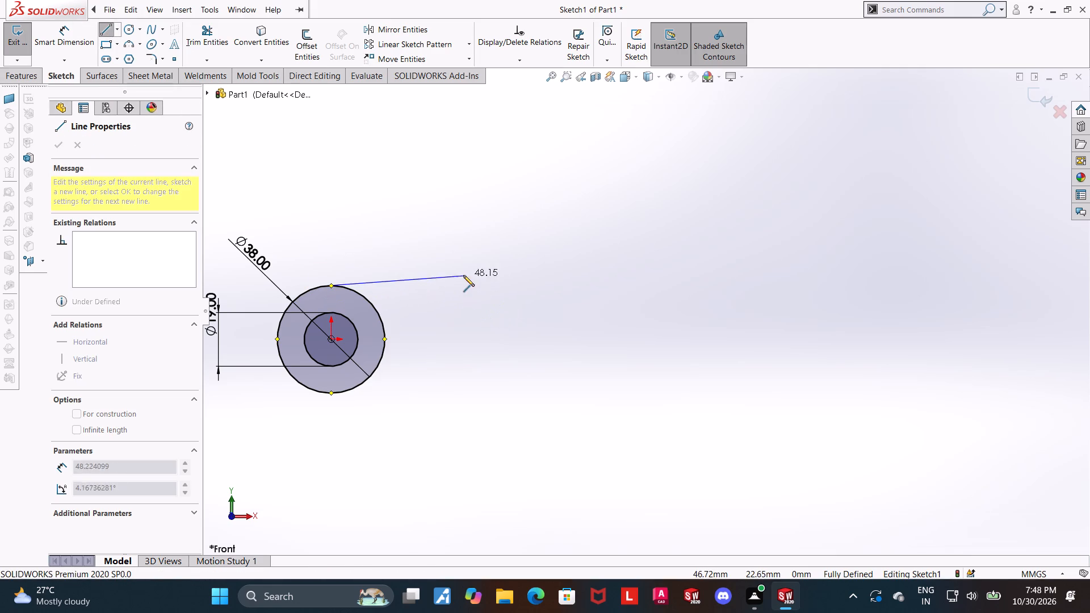
pyautogui.click(457, 245)
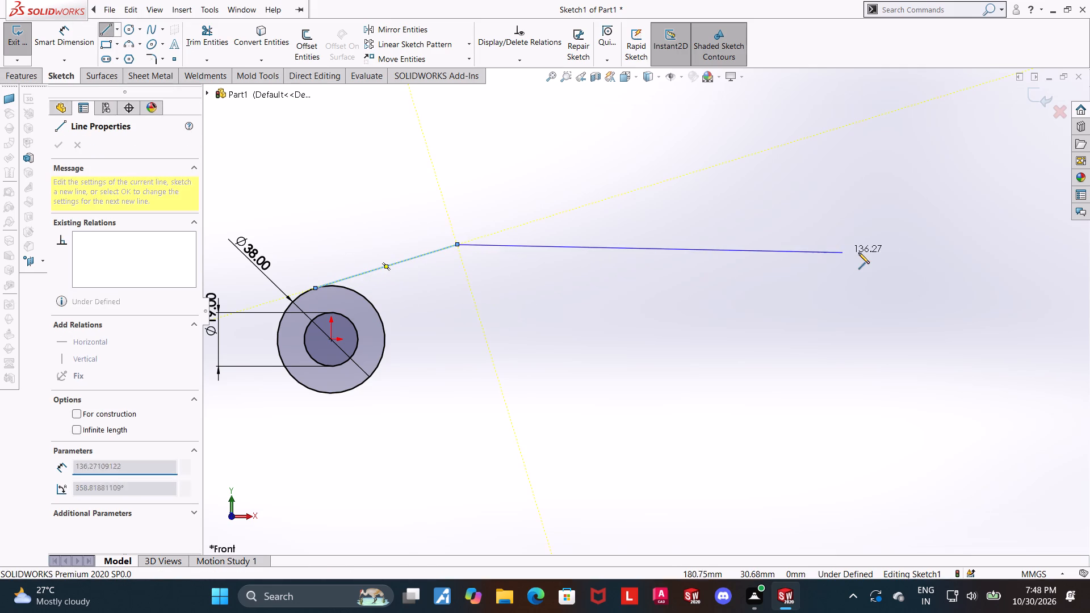
pyautogui.click(708, 242)
pyautogui.click(712, 271)
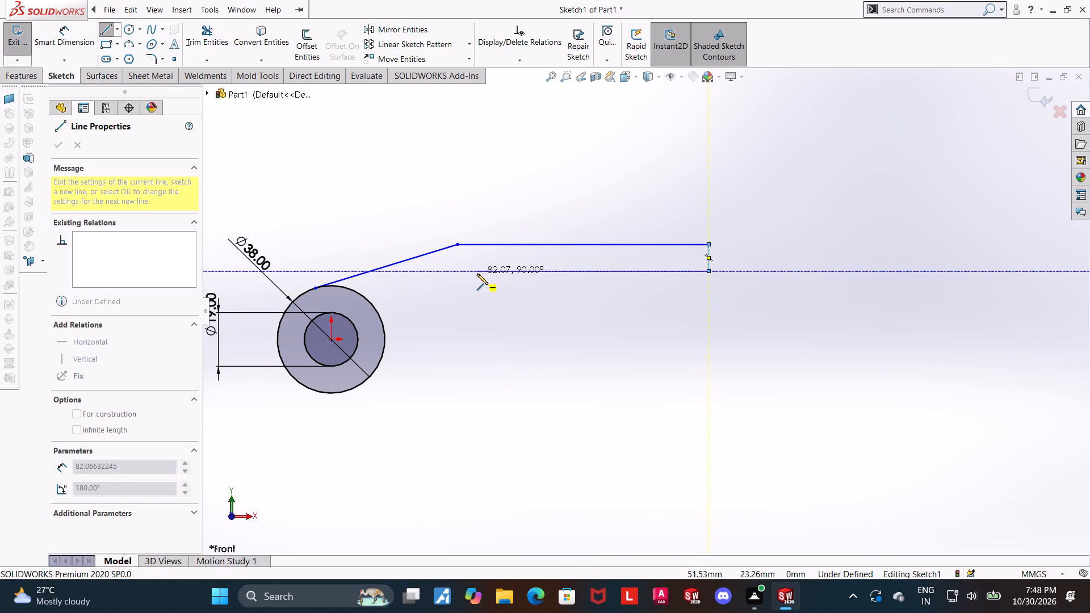
pyautogui.click(479, 274)
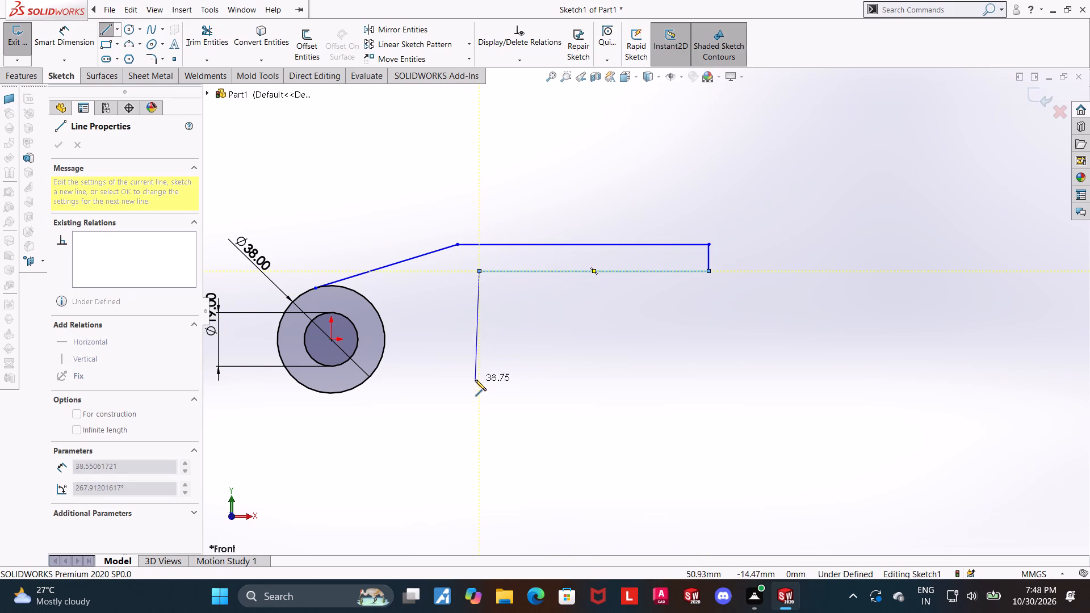
pyautogui.click(475, 380)
pyautogui.click(707, 378)
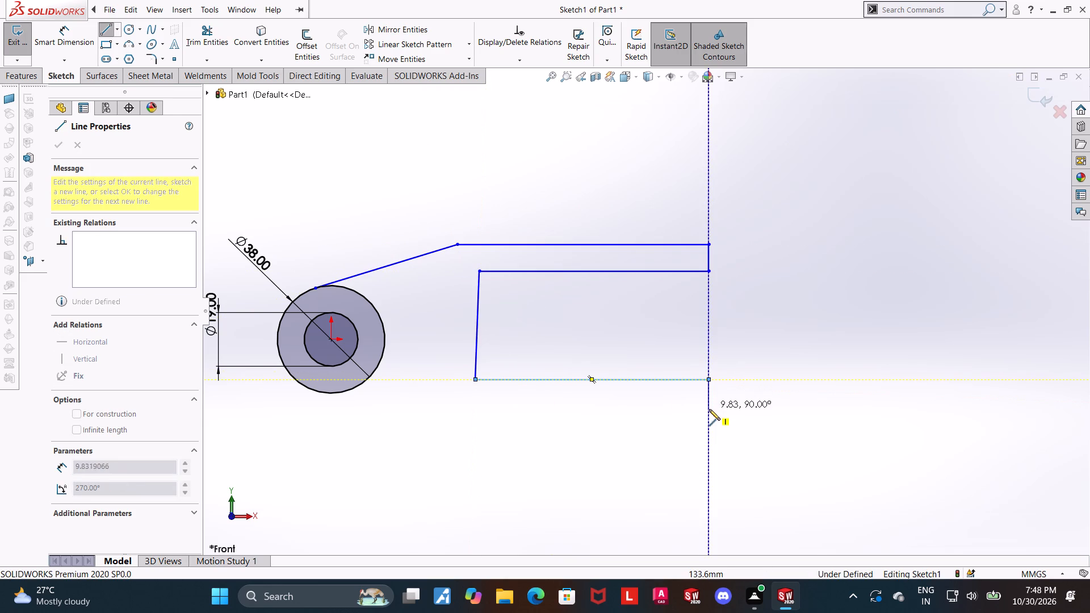
pyautogui.click(709, 413)
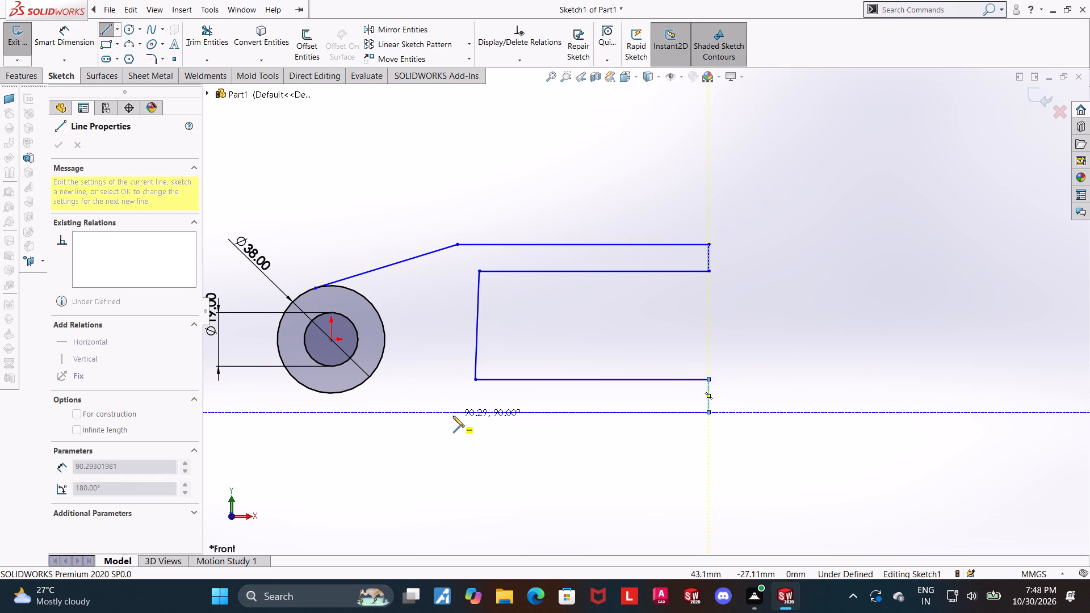
pyautogui.click(454, 412)
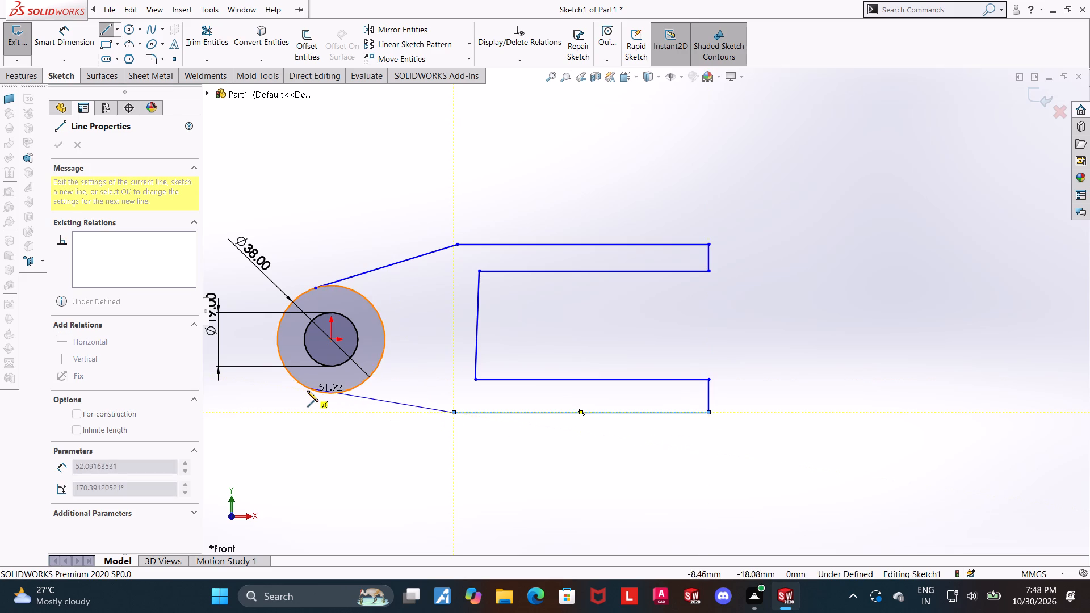
pyautogui.click(307, 391)
pyautogui.press('Escape')
# Make the lower slanted line tangent to the outer circle.
pyautogui.click(367, 379)
pyautogui.keyDown('ctrl'); pyautogui.click(373, 399); pyautogui.keyUp('ctrl')
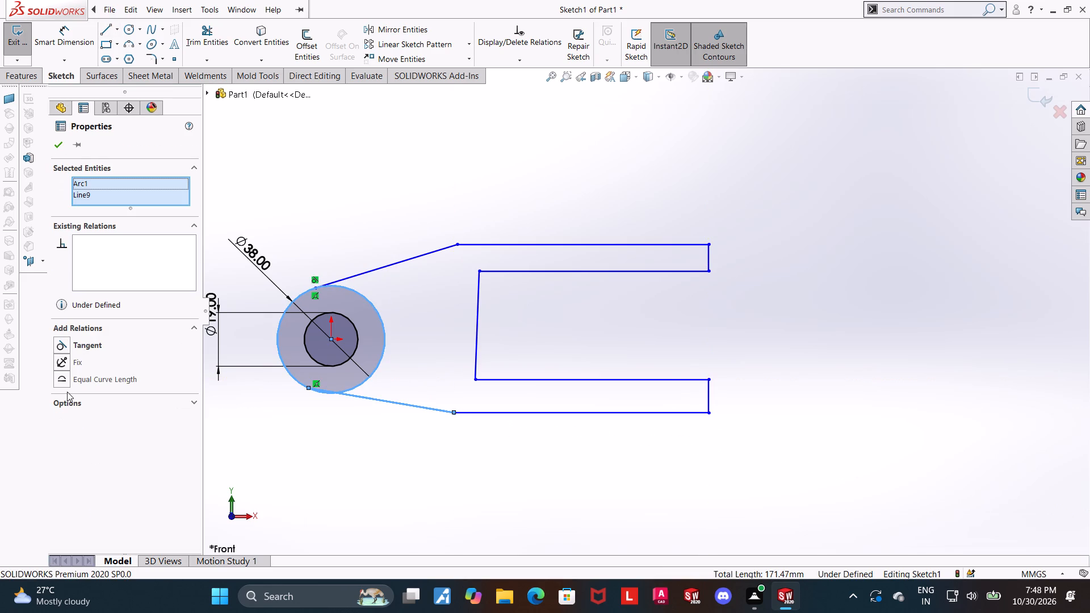
pyautogui.click(57, 350)
pyautogui.click(469, 459)
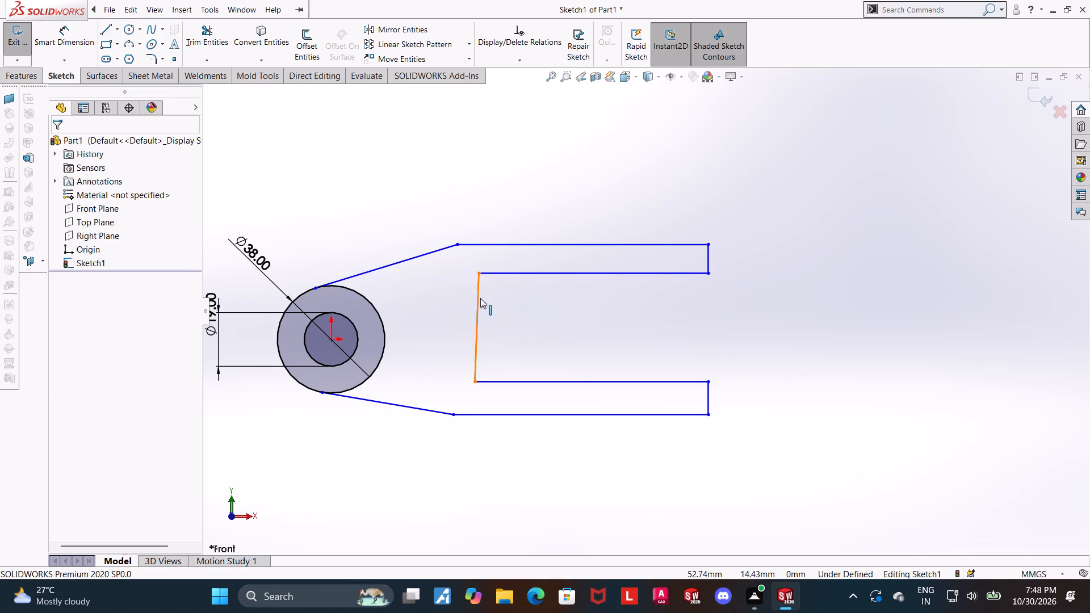
# Make the fork slot's slightly slanted inner end line vertical.
pyautogui.click(480, 298)
pyautogui.click(530, 245)
pyautogui.click(811, 359)
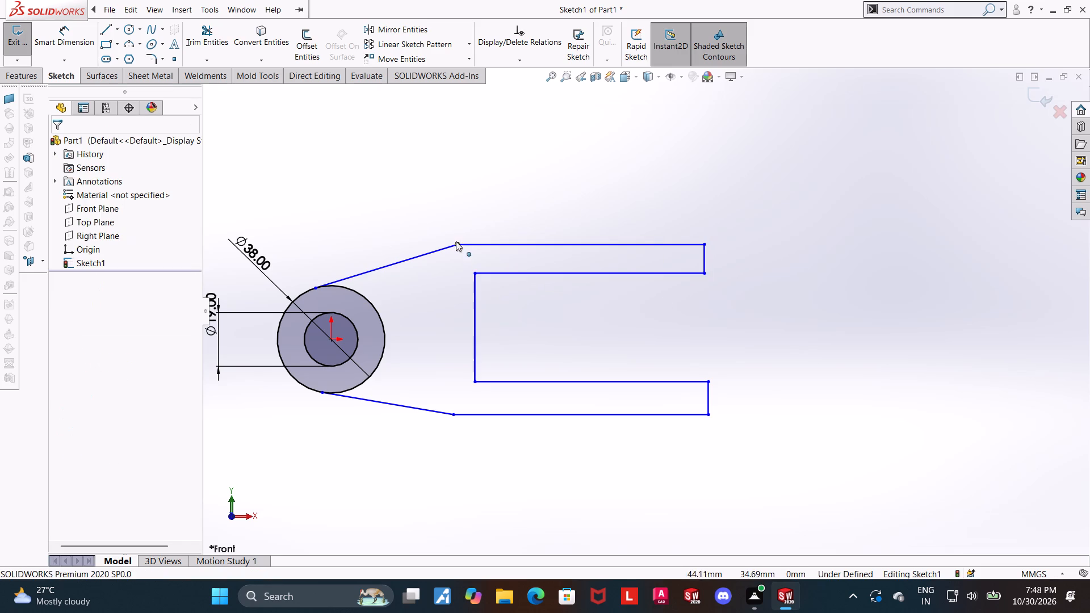
# Align the upper and lower corner points, where the slanted lines meet the prongs, with a vertical relation.
pyautogui.click(454, 244)
pyautogui.click(463, 265)
pyautogui.click(458, 247)
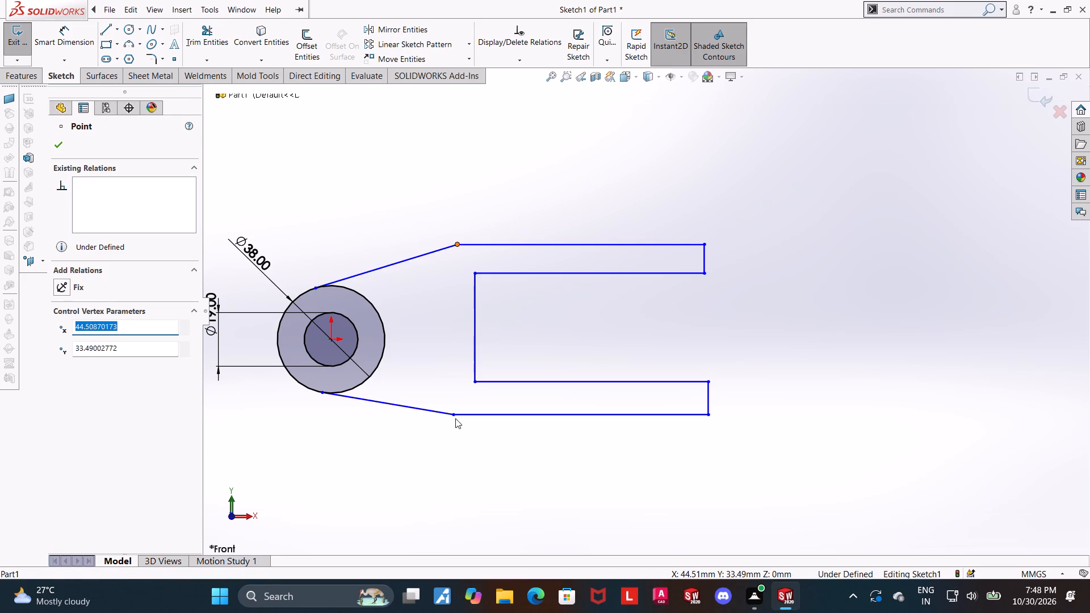
pyautogui.keyDown('ctrl'); pyautogui.click(455, 417); pyautogui.keyUp('ctrl')
pyautogui.click(66, 361)
pyautogui.click(571, 449)
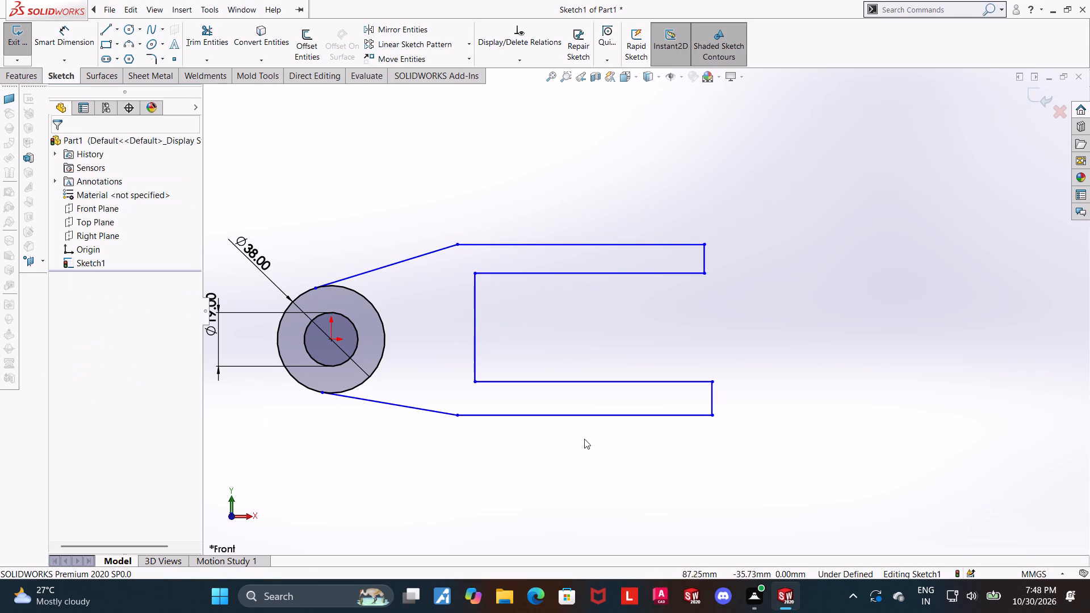
# Dimension the horizontal distance from the origin to the upper prong's outer corner point as 28 mm.
pyautogui.scroll(1, 489, 348)
pyautogui.scroll(-1, 517, 316)
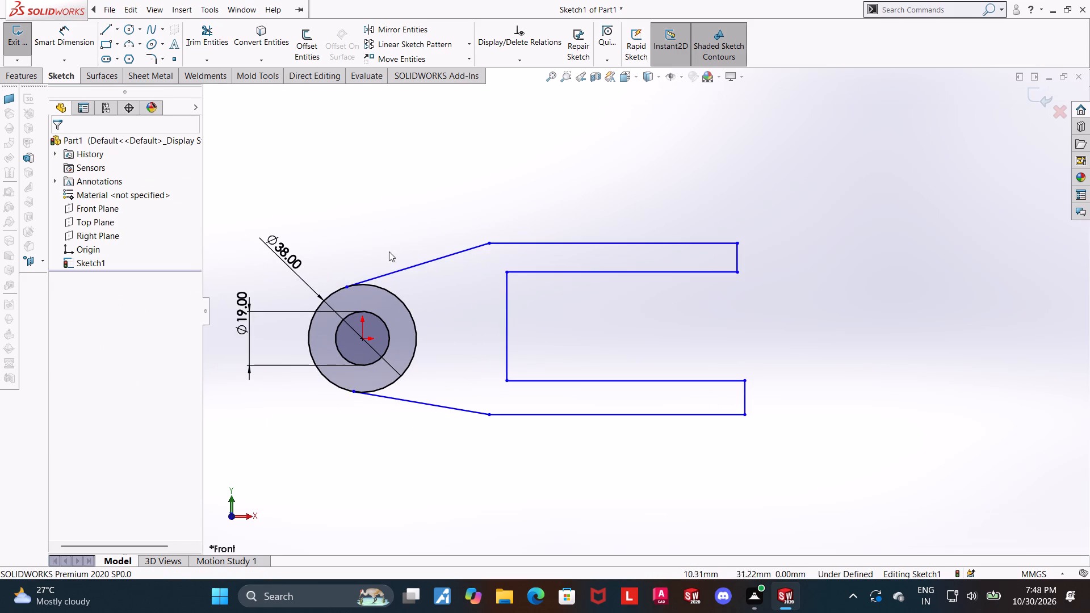
pyautogui.click(68, 33)
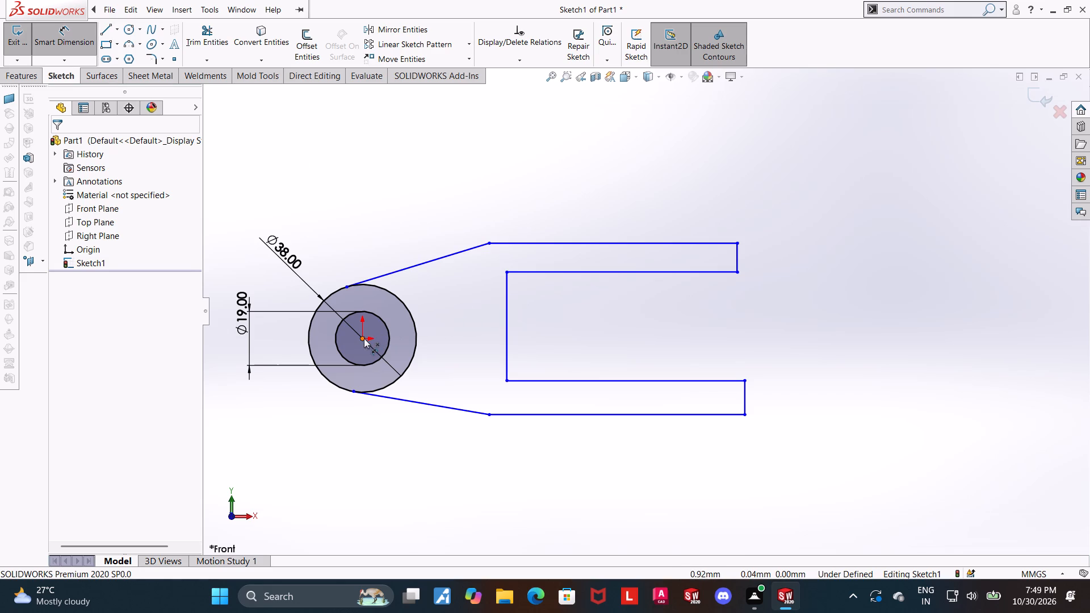
pyautogui.click(364, 338)
pyautogui.click(487, 242)
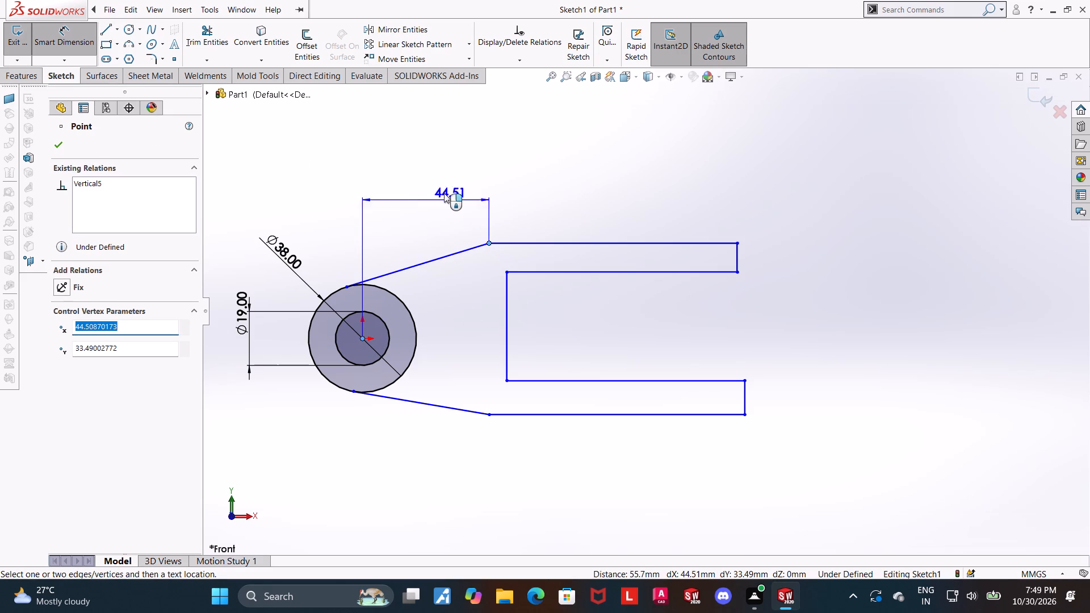
pyautogui.click(437, 171)
pyautogui.write('28')
pyautogui.press('Return')
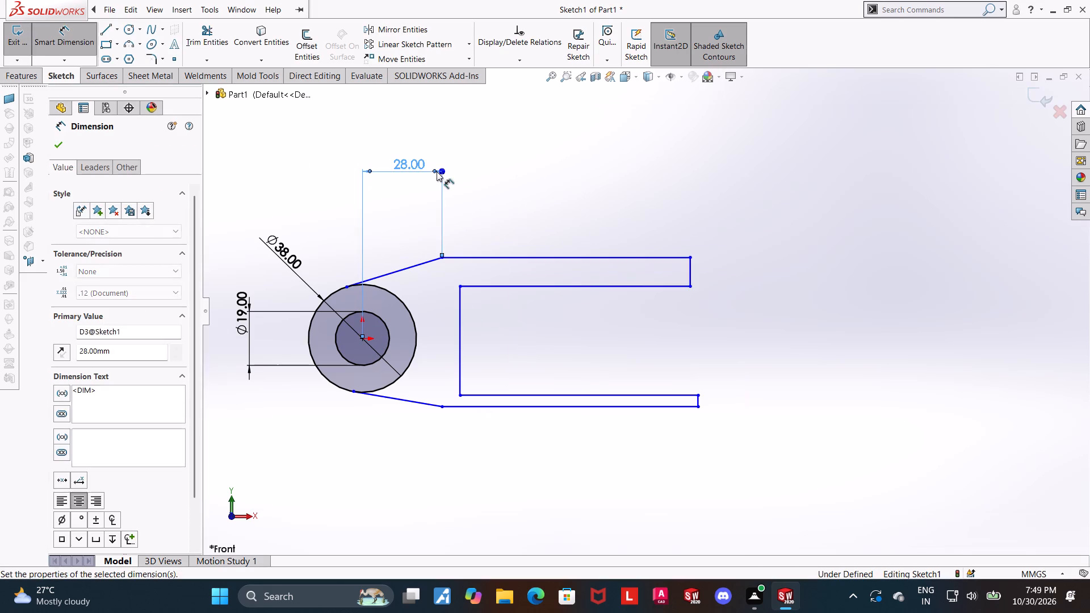
pyautogui.press('Escape')
# Dimension the distance from the origin to the slot's inner vertical line as 38 mm.
pyautogui.click(80, 39)
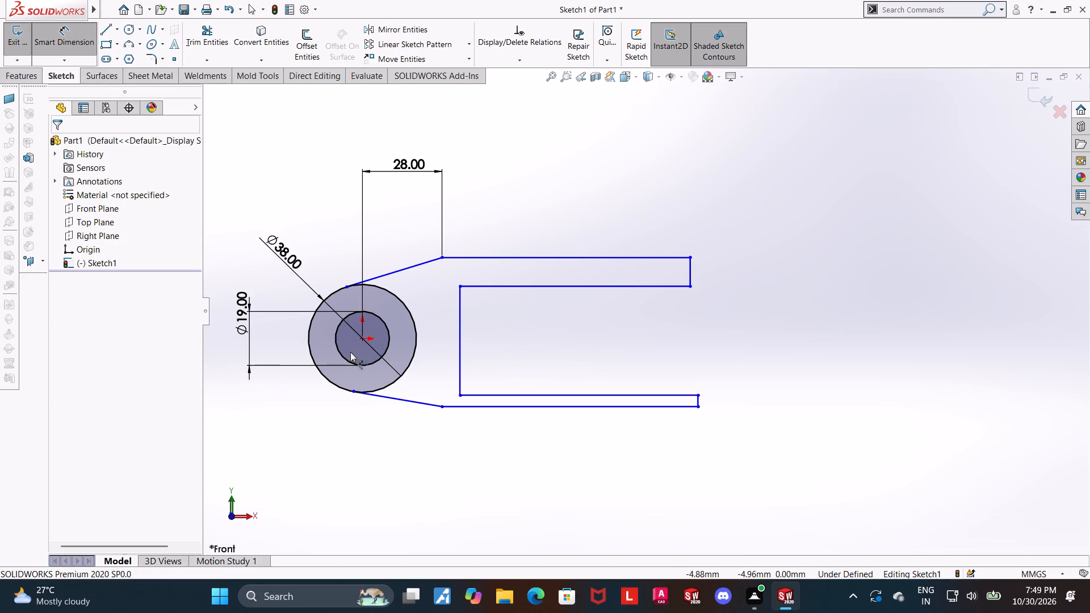
pyautogui.click(364, 341)
pyautogui.click(458, 337)
pyautogui.scroll(2, 456, 327)
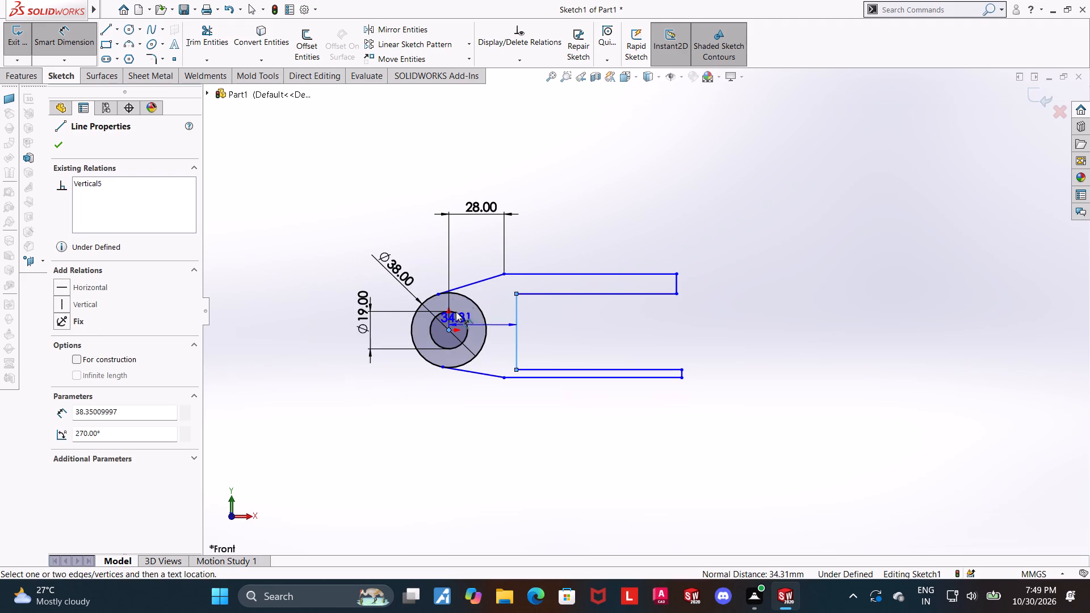
pyautogui.click(483, 165)
pyautogui.write('38')
pyautogui.press('Return')
pyautogui.press('Escape')
# Sketch a horizontal construction centerline about 66 mm long from the origin through the fork slot.
pyautogui.scroll(-2, 642, 293)
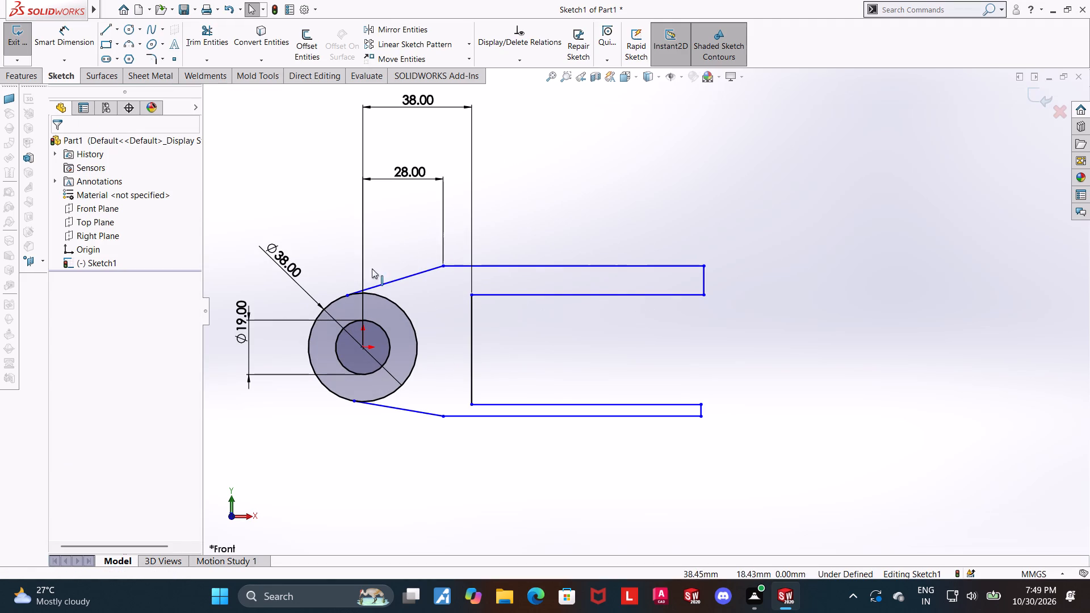
pyautogui.click(120, 31)
pyautogui.click(126, 57)
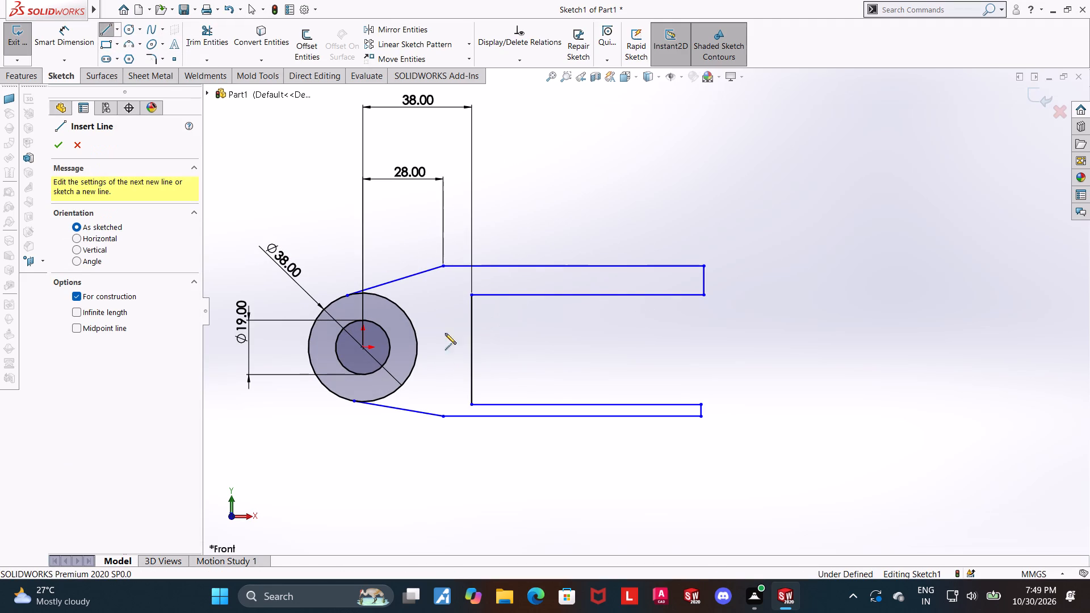
pyautogui.click(364, 347)
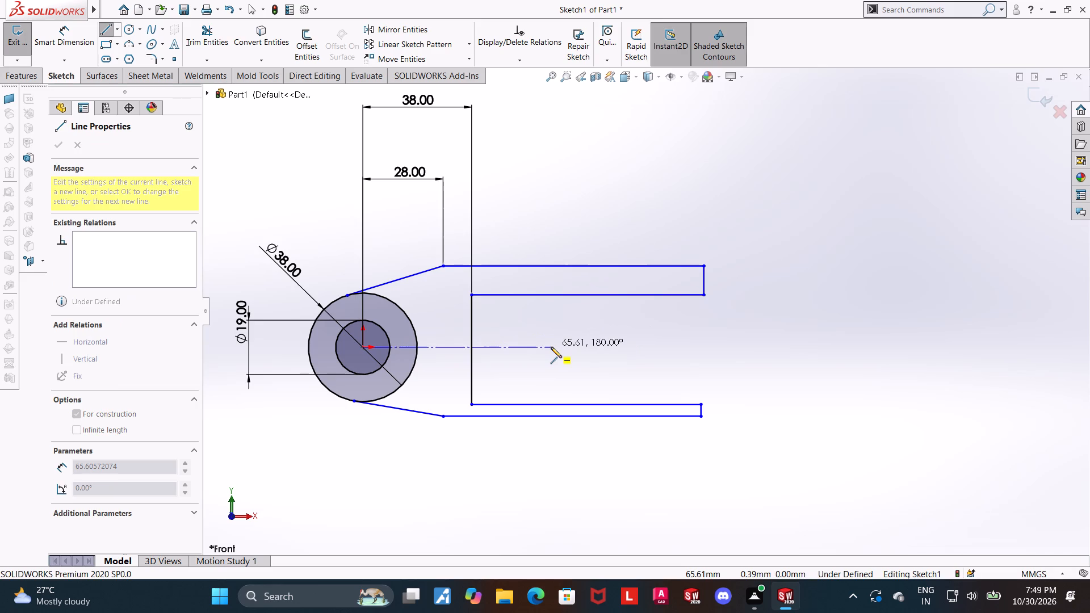
pyautogui.click(551, 347)
pyautogui.press('Escape')
pyautogui.press('Escape')
pyautogui.click(52, 34)
pyautogui.press('Escape')
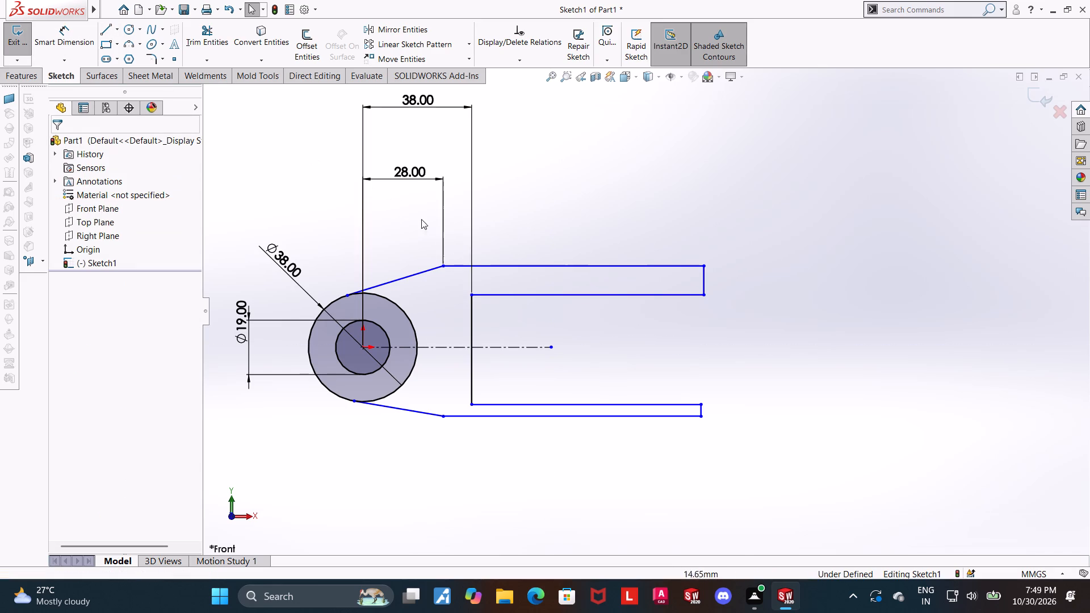
pyautogui.press('Escape')
# Make the two prongs' outer horizontal lines symmetric about the construction centerline.
pyautogui.click(500, 268)
pyautogui.keyDown('ctrl'); pyautogui.click(509, 416); pyautogui.keyUp('ctrl')
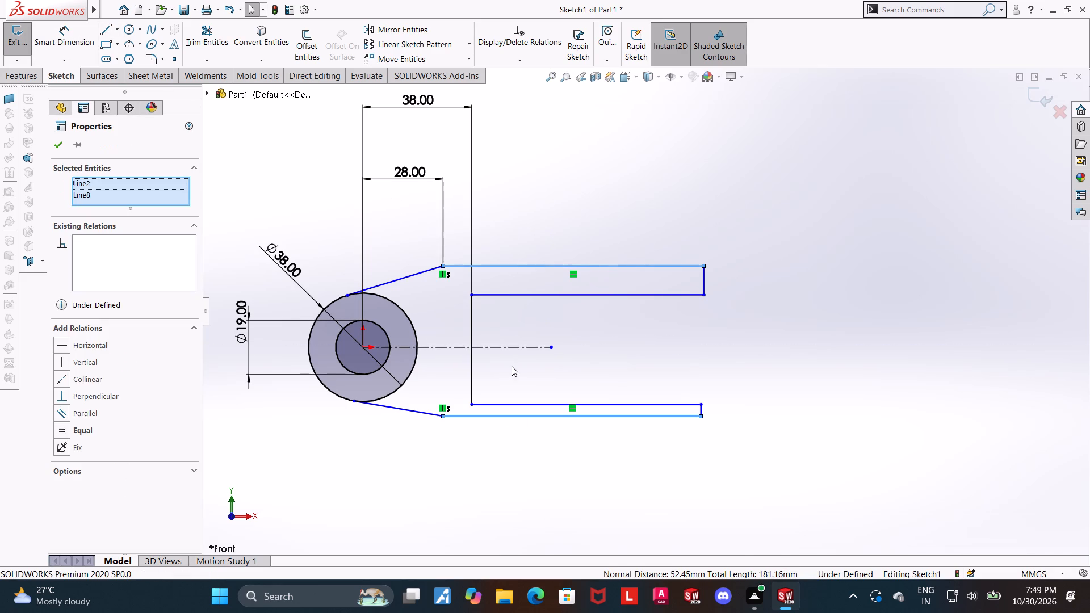
pyautogui.keyDown('ctrl'); pyautogui.click(513, 349); pyautogui.keyUp('ctrl')
pyautogui.click(59, 444)
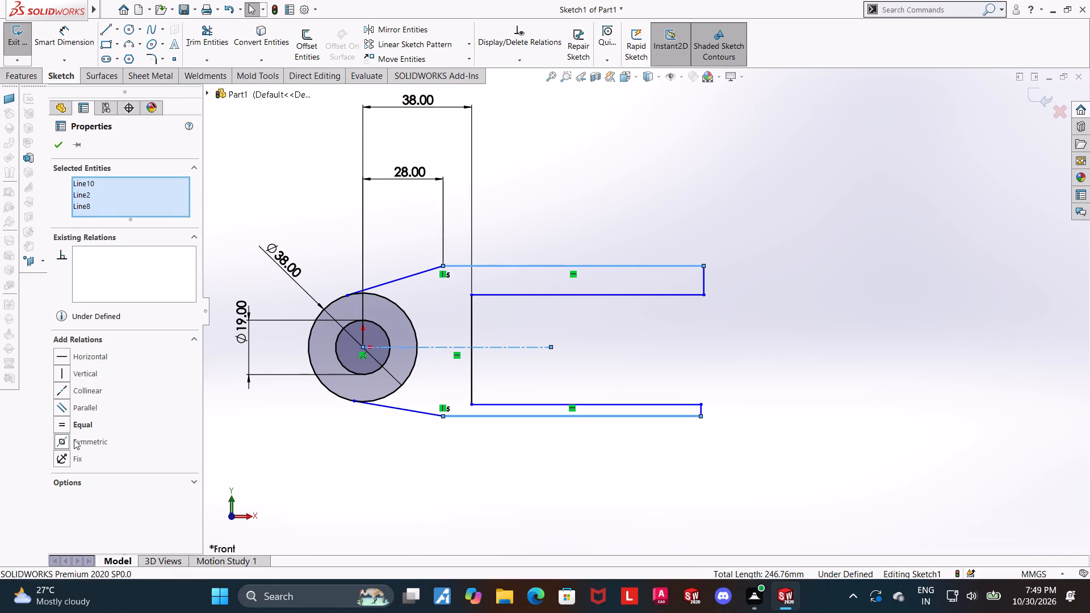
pyautogui.click(846, 366)
# Make the two prongs' inner horizontal lines symmetric about the construction centerline.
pyautogui.click(505, 293)
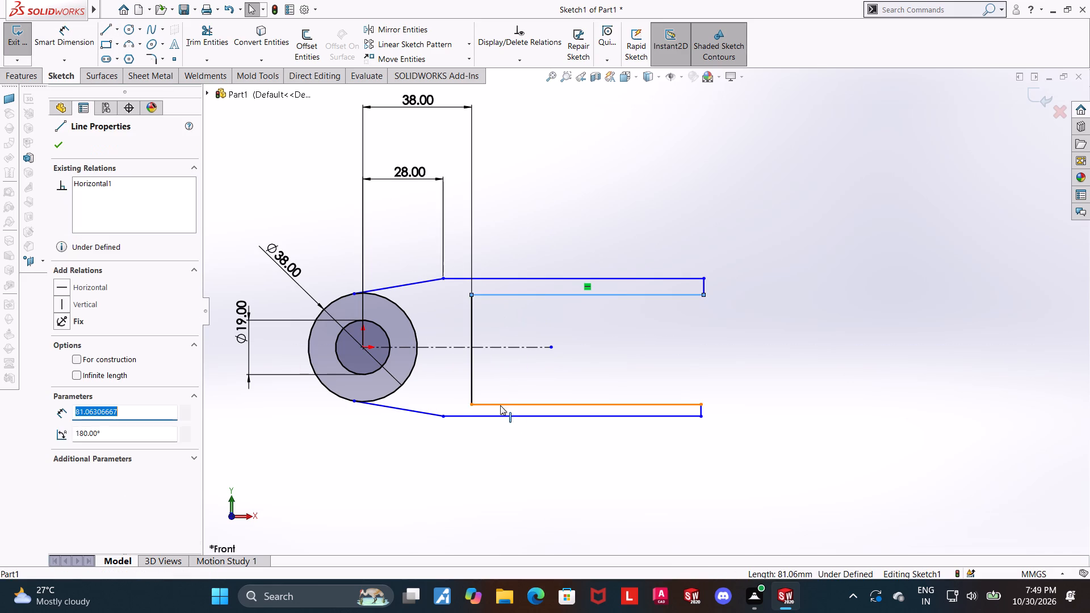
pyautogui.keyDown('ctrl'); pyautogui.click(500, 405); pyautogui.keyUp('ctrl')
pyautogui.keyDown('ctrl'); pyautogui.click(506, 349); pyautogui.keyUp('ctrl')
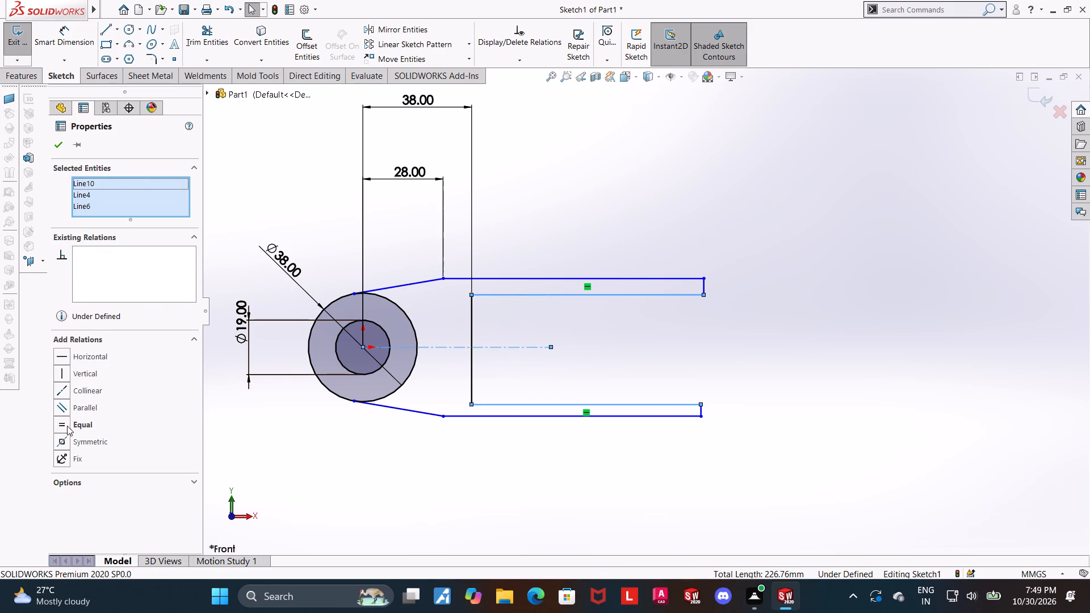
pyautogui.click(66, 437)
pyautogui.click(720, 367)
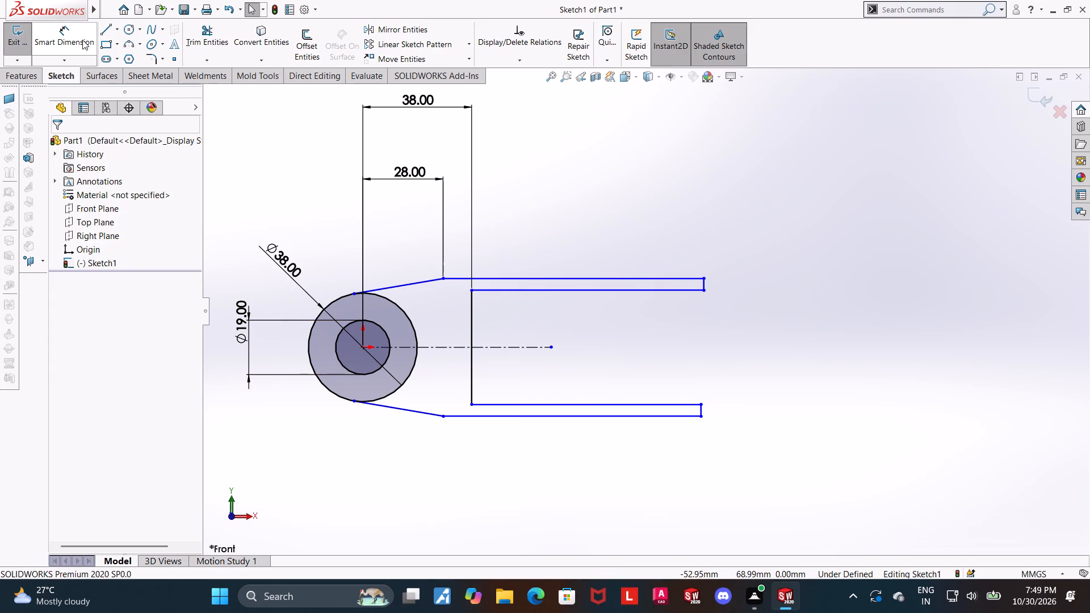
# Dimension the upper prong's vertical end line as 10 mm.
pyautogui.click(82, 40)
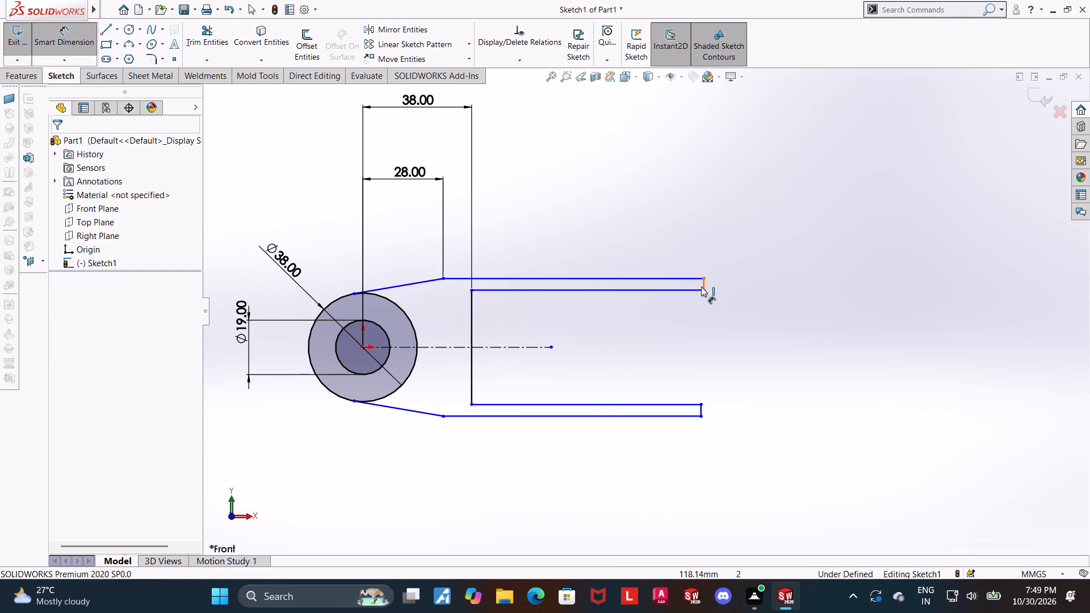
pyautogui.click(704, 285)
pyautogui.click(733, 283)
pyautogui.write('10')
pyautogui.press('Return')
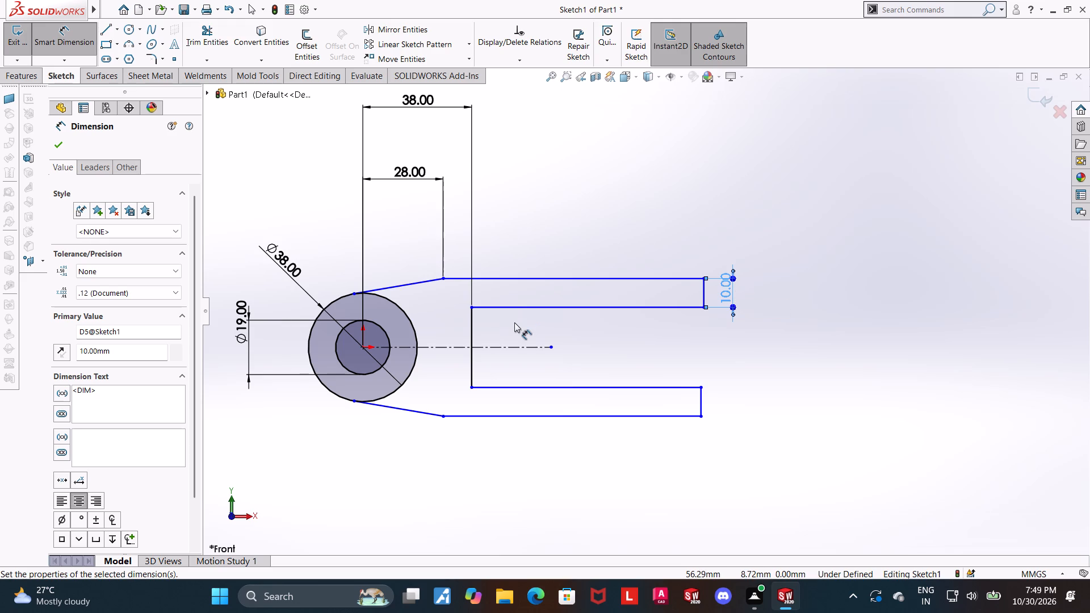
# Dimension the overall height between the two prongs' outer horizontal lines as 56 mm.
pyautogui.scroll(1, 584, 388)
pyautogui.scroll(-1, 618, 383)
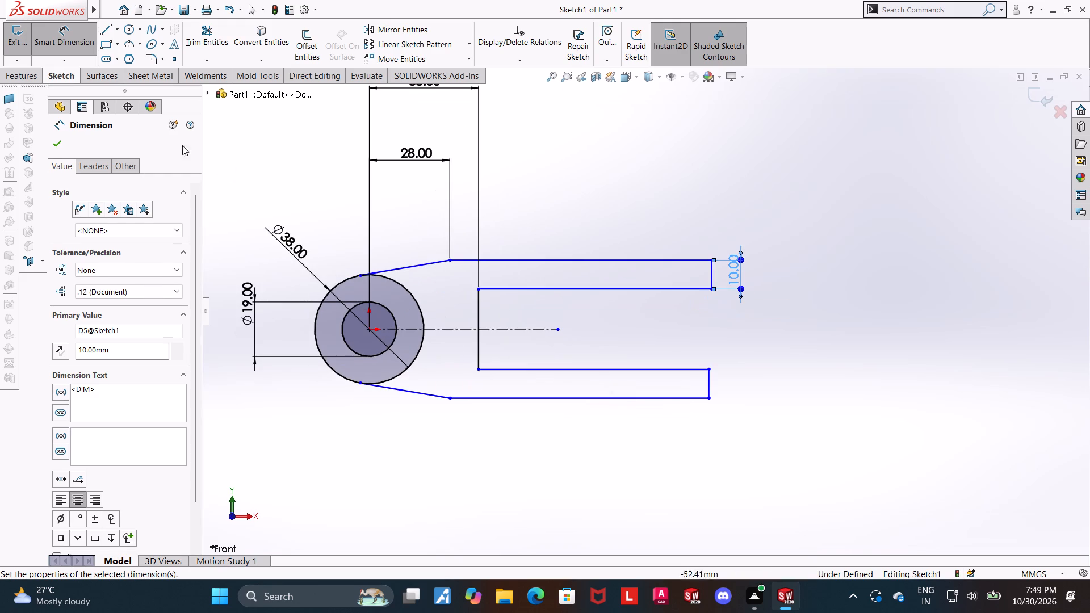
pyautogui.scroll(1, 803, 297)
pyautogui.scroll(-1, 803, 297)
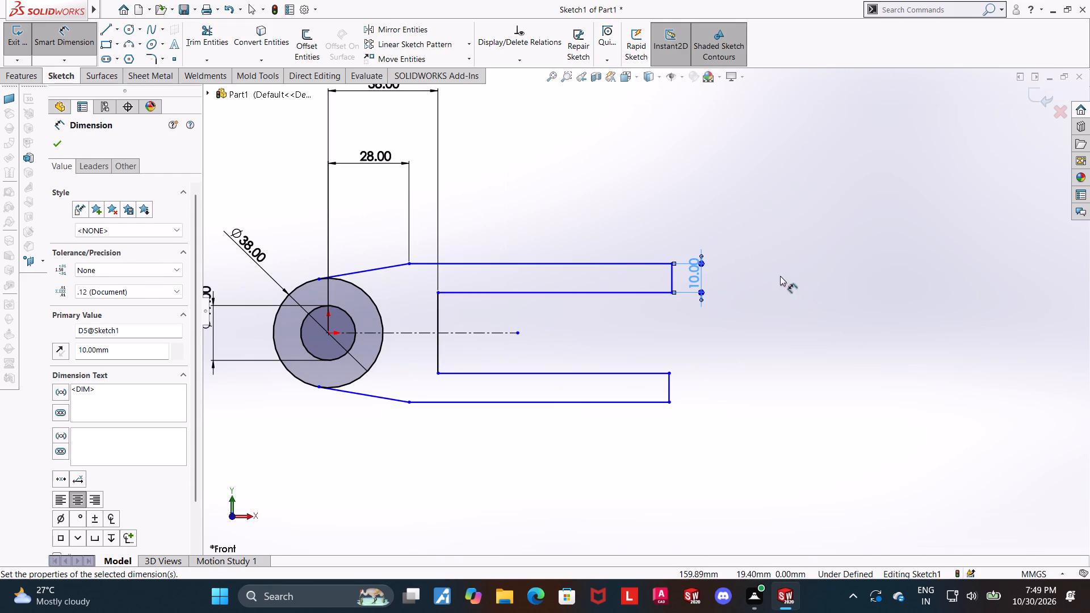
pyautogui.click(626, 261)
pyautogui.click(614, 401)
pyautogui.click(825, 358)
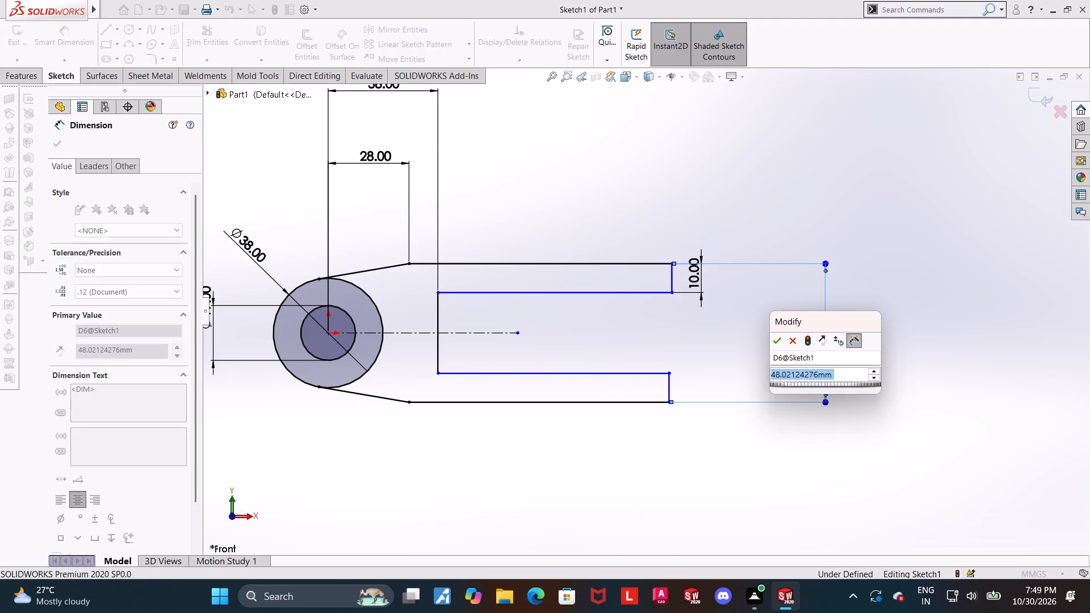
pyautogui.write('56')
pyautogui.press('Return')
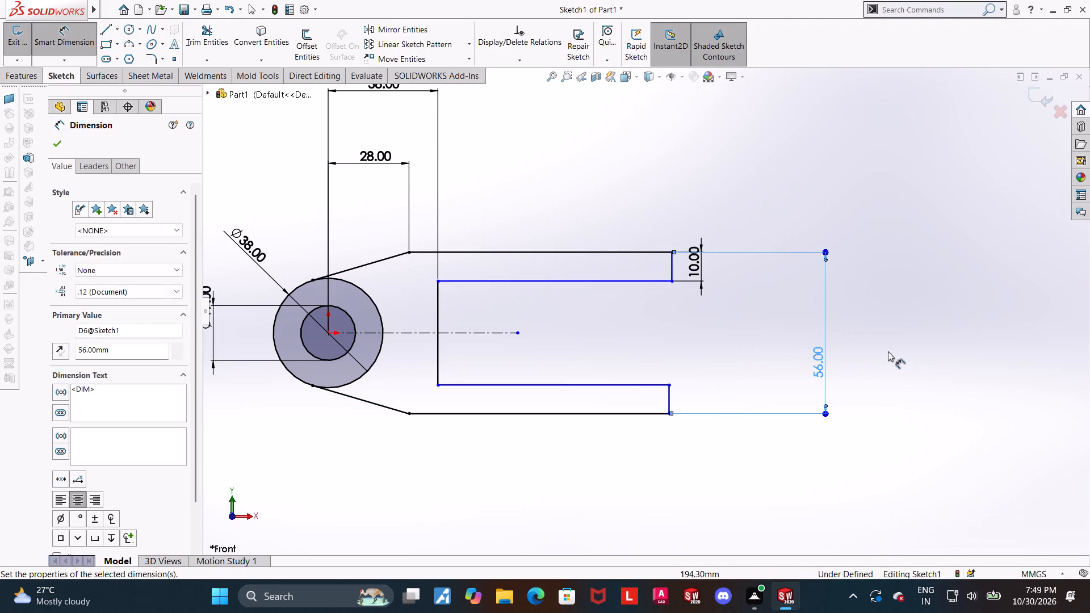
# Trim away the 38 mm circle's arc on the slot side, between the two slanted lines.
pyautogui.scroll(1, 843, 326)
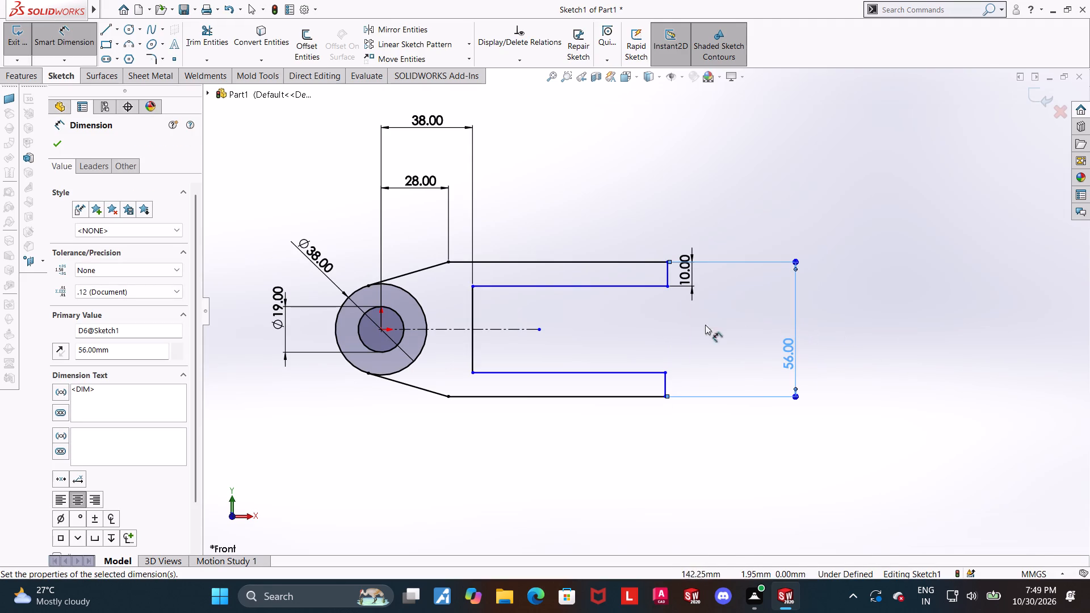
pyautogui.scroll(1, 779, 331)
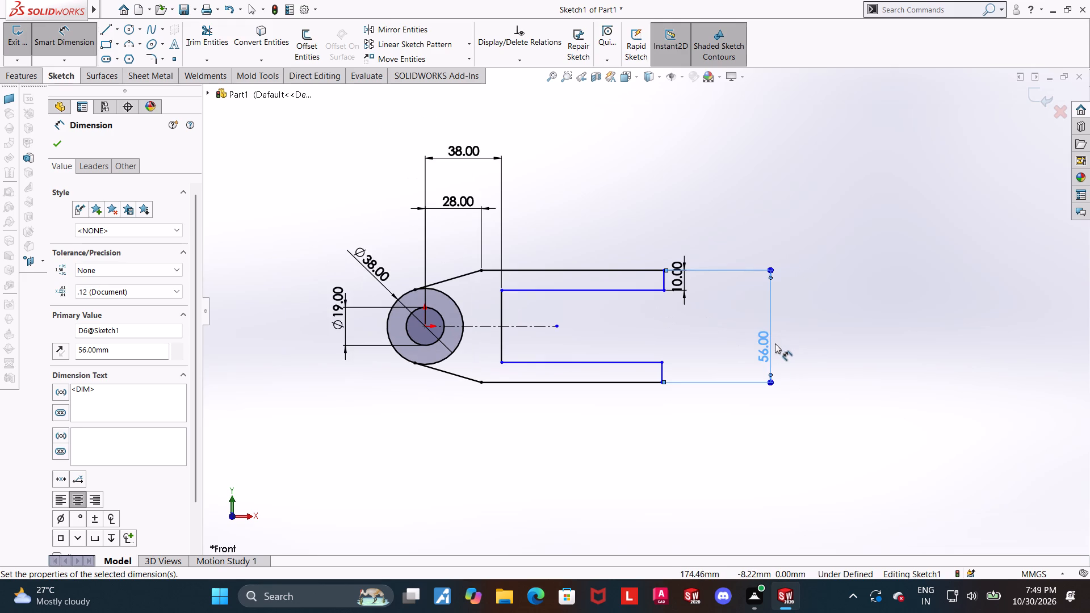
pyautogui.scroll(1, 711, 376)
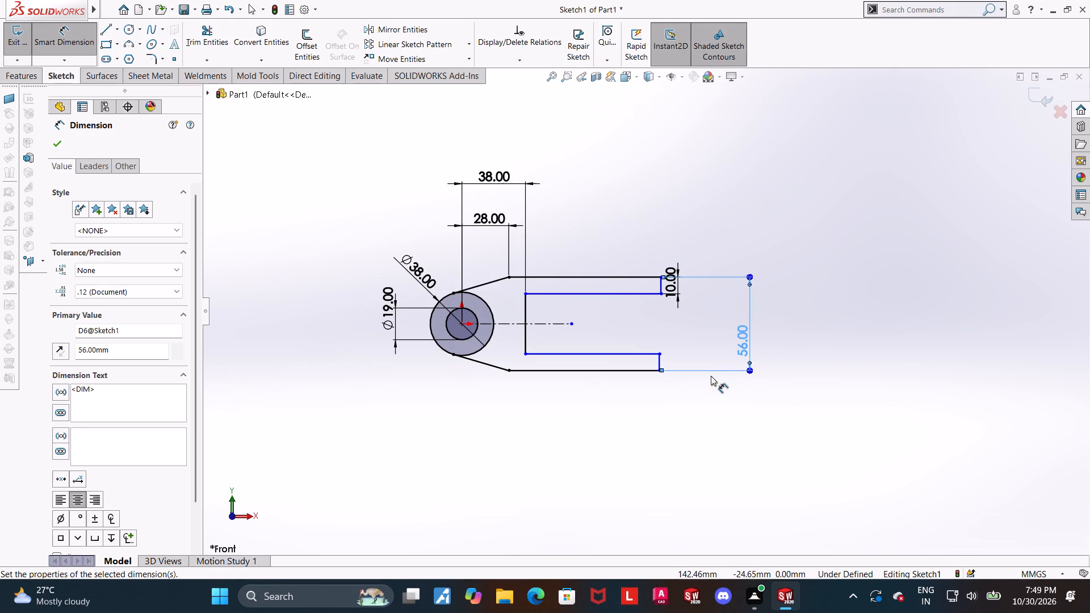
pyautogui.scroll(-1, 593, 338)
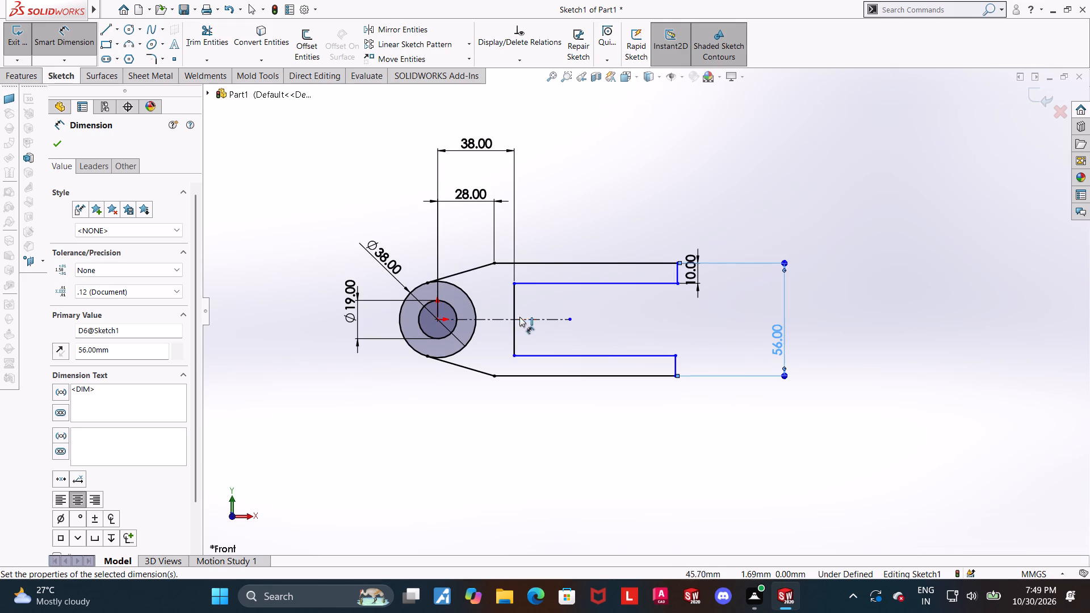
pyautogui.scroll(1, 629, 337)
pyautogui.scroll(-2, 472, 309)
pyautogui.press('Escape')
pyautogui.click(208, 45)
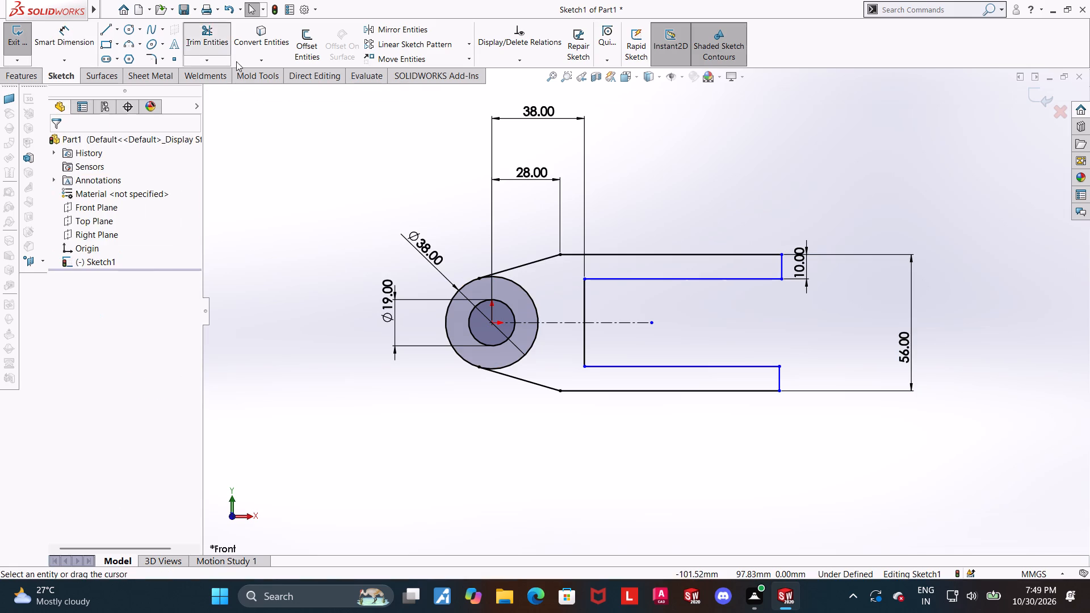
pyautogui.moveTo(543, 285); pyautogui.dragTo(528, 294)
pyautogui.moveTo(550, 341); pyautogui.dragTo(538, 333)
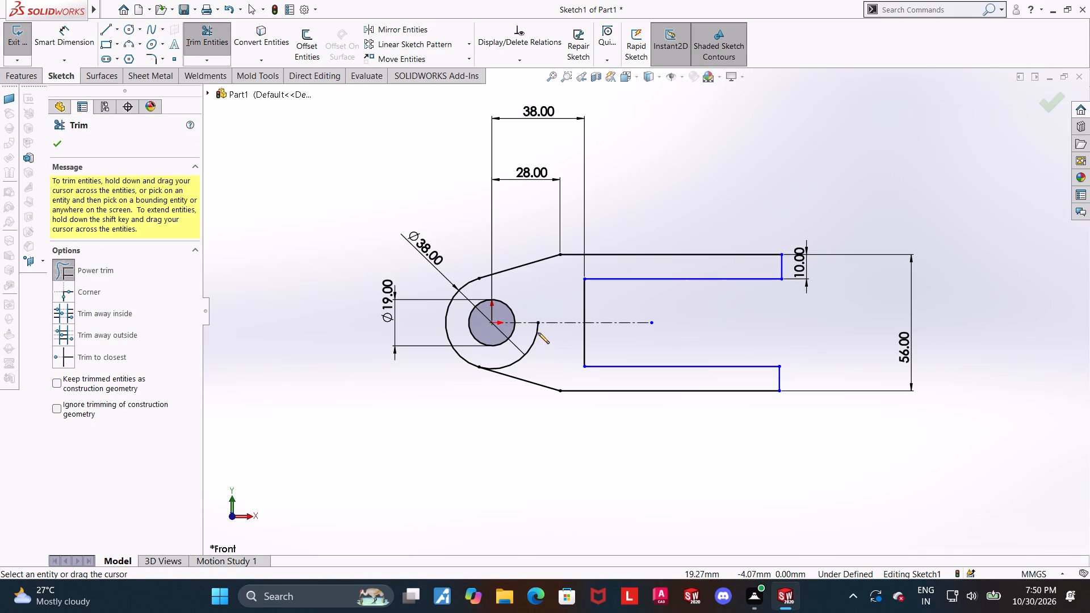
pyautogui.moveTo(538, 333); pyautogui.dragTo(533, 331)
pyautogui.scroll(1, 564, 346)
pyautogui.press('Escape')
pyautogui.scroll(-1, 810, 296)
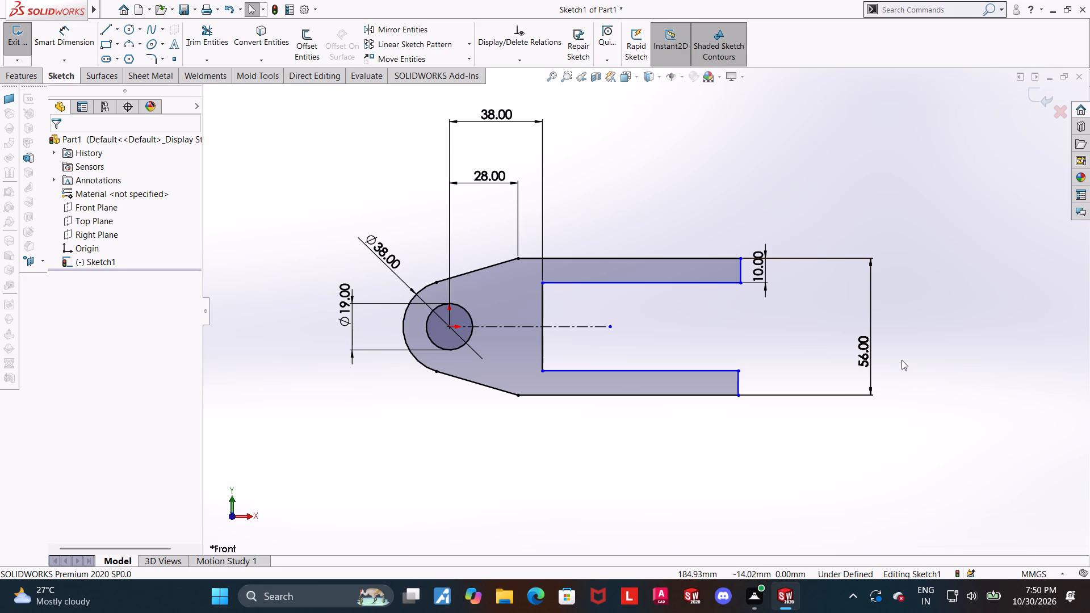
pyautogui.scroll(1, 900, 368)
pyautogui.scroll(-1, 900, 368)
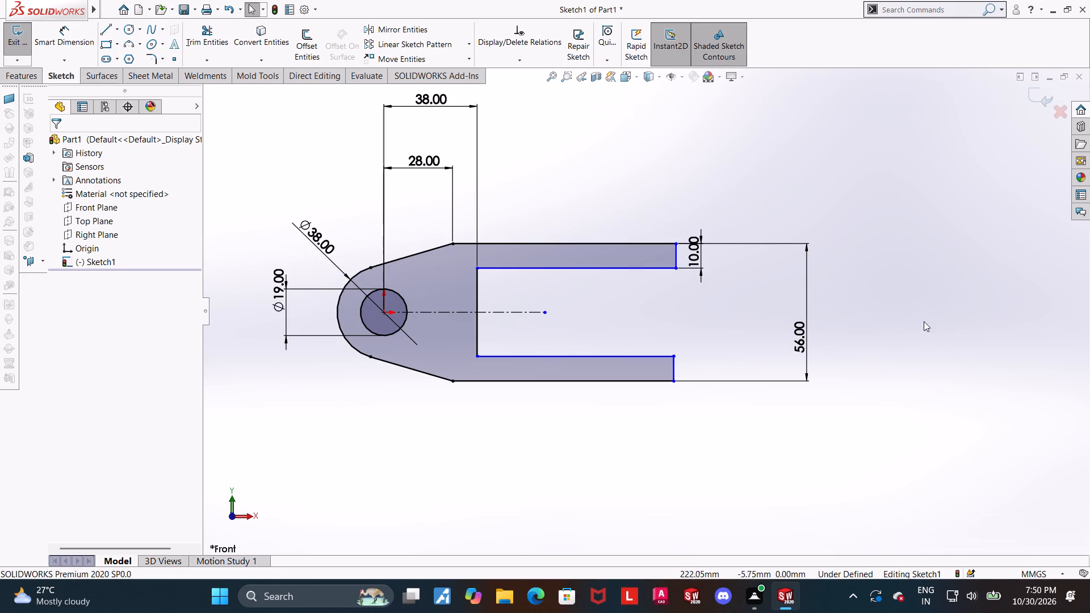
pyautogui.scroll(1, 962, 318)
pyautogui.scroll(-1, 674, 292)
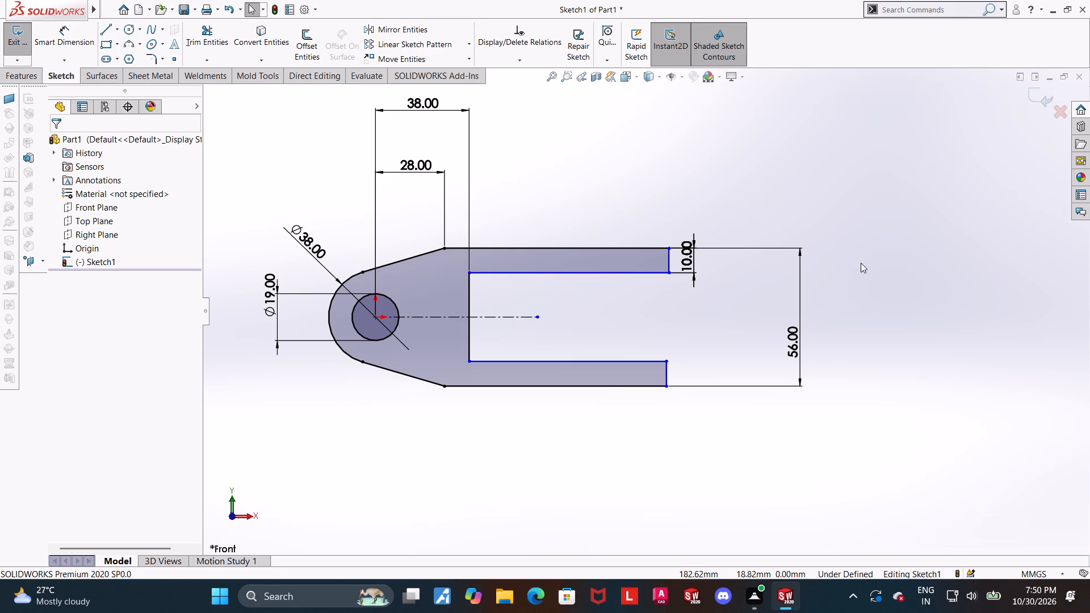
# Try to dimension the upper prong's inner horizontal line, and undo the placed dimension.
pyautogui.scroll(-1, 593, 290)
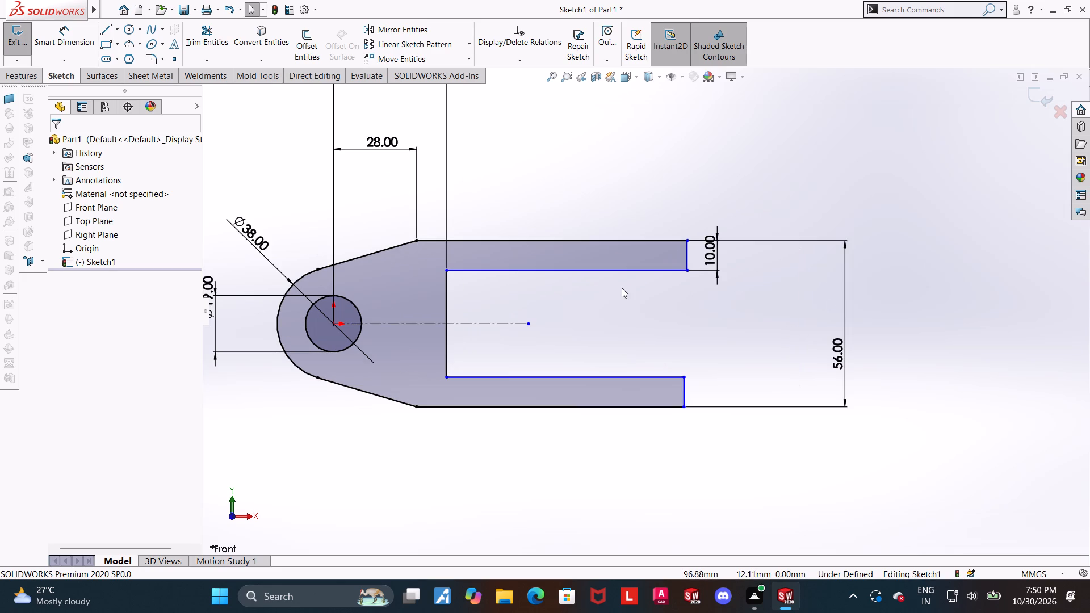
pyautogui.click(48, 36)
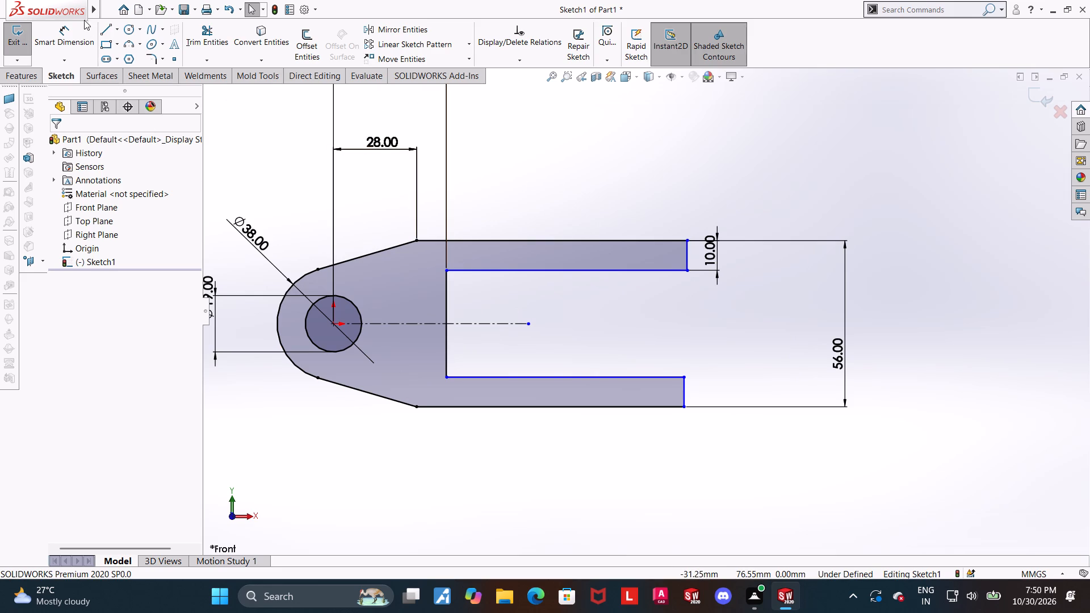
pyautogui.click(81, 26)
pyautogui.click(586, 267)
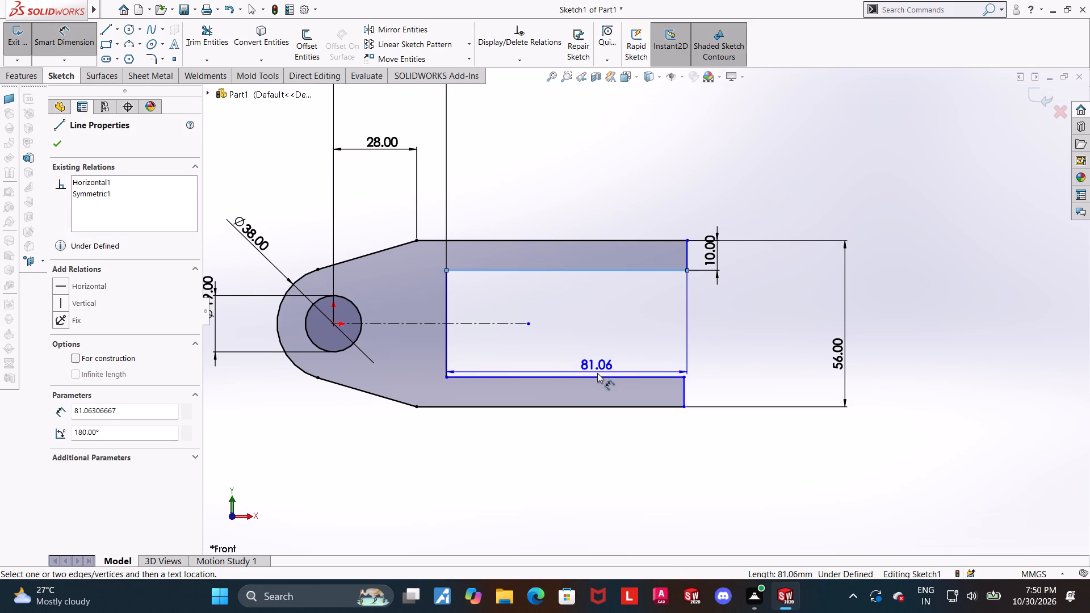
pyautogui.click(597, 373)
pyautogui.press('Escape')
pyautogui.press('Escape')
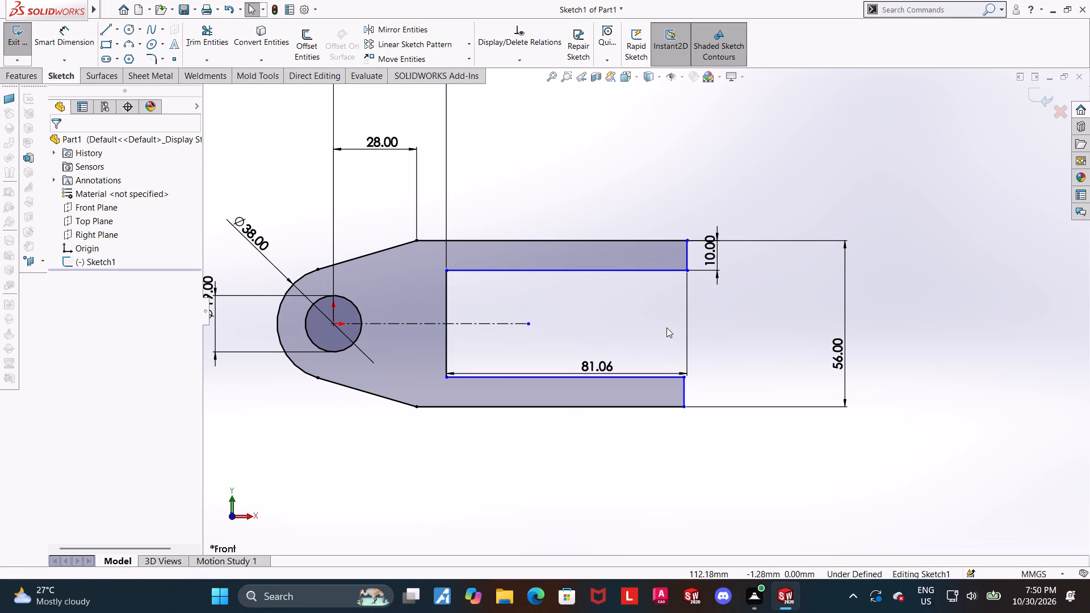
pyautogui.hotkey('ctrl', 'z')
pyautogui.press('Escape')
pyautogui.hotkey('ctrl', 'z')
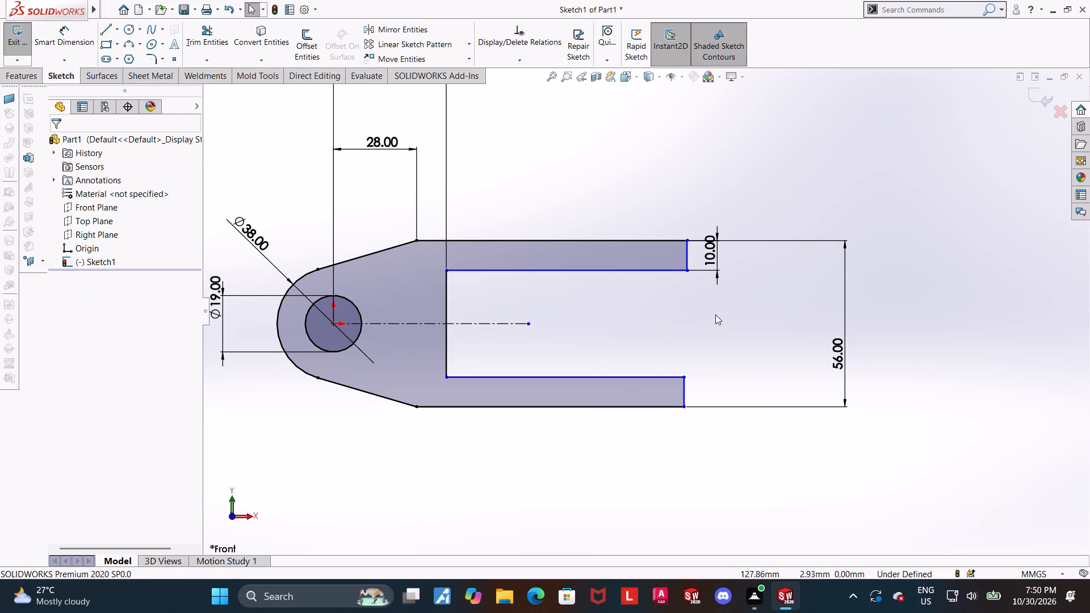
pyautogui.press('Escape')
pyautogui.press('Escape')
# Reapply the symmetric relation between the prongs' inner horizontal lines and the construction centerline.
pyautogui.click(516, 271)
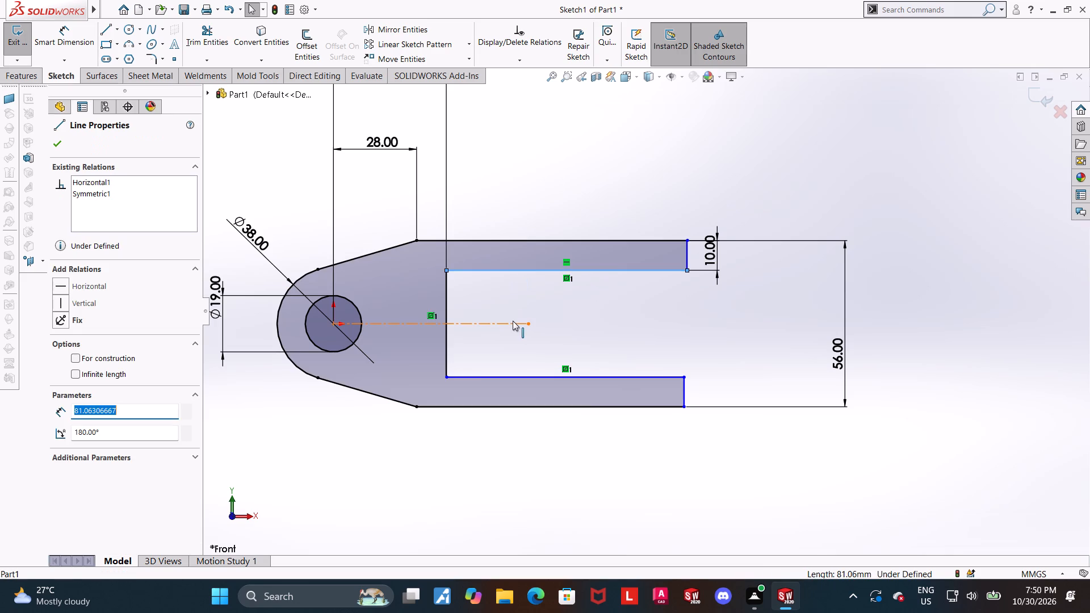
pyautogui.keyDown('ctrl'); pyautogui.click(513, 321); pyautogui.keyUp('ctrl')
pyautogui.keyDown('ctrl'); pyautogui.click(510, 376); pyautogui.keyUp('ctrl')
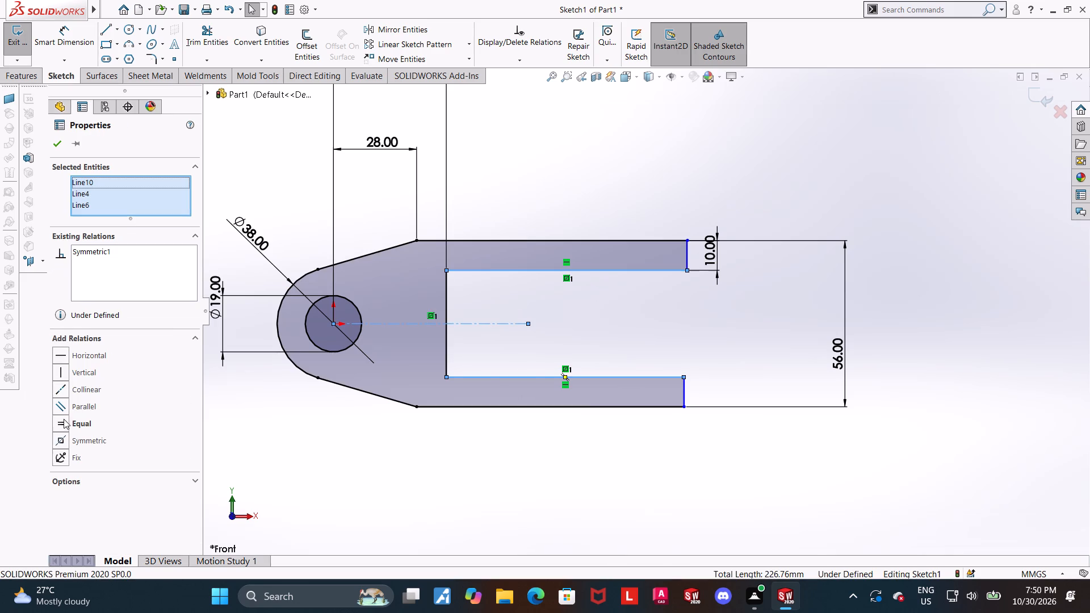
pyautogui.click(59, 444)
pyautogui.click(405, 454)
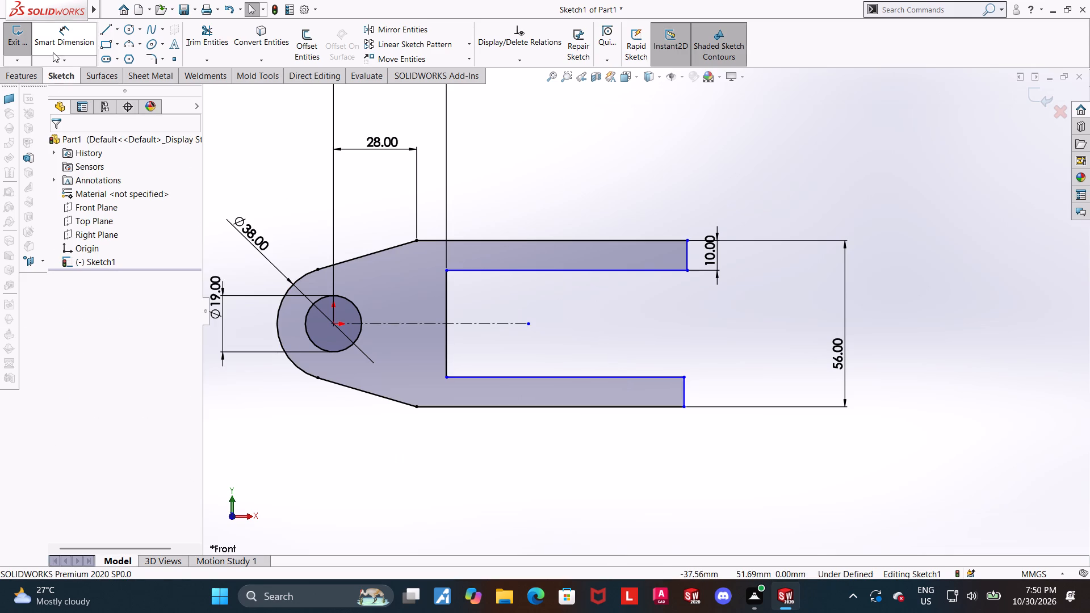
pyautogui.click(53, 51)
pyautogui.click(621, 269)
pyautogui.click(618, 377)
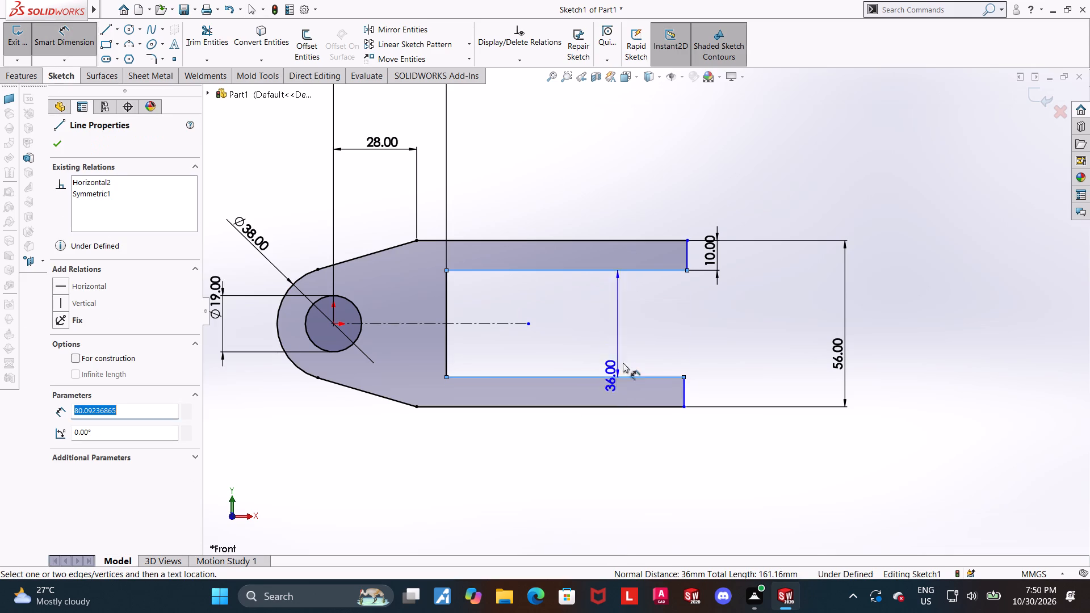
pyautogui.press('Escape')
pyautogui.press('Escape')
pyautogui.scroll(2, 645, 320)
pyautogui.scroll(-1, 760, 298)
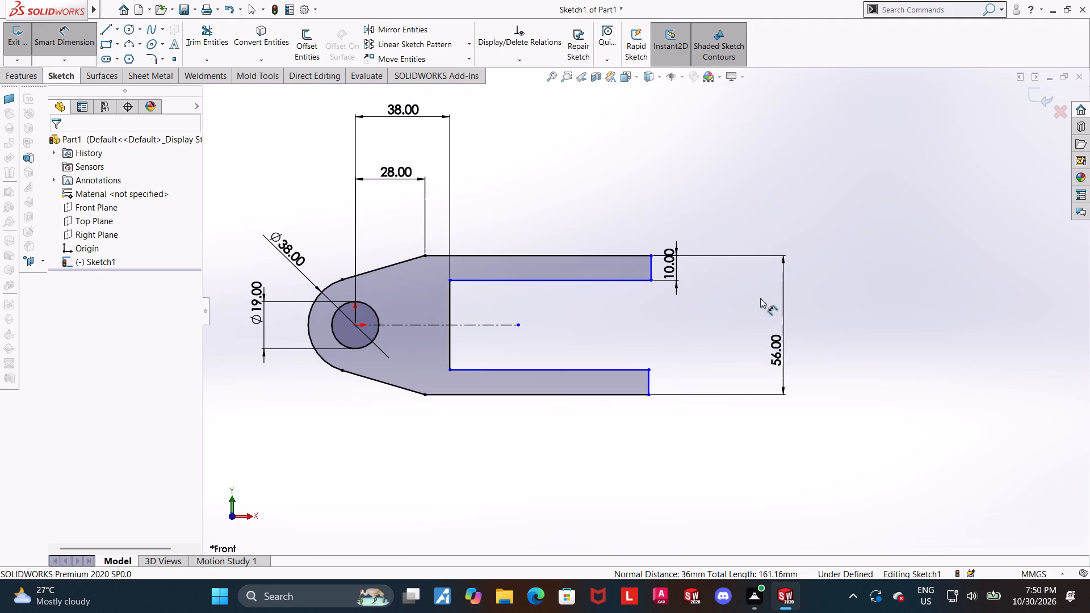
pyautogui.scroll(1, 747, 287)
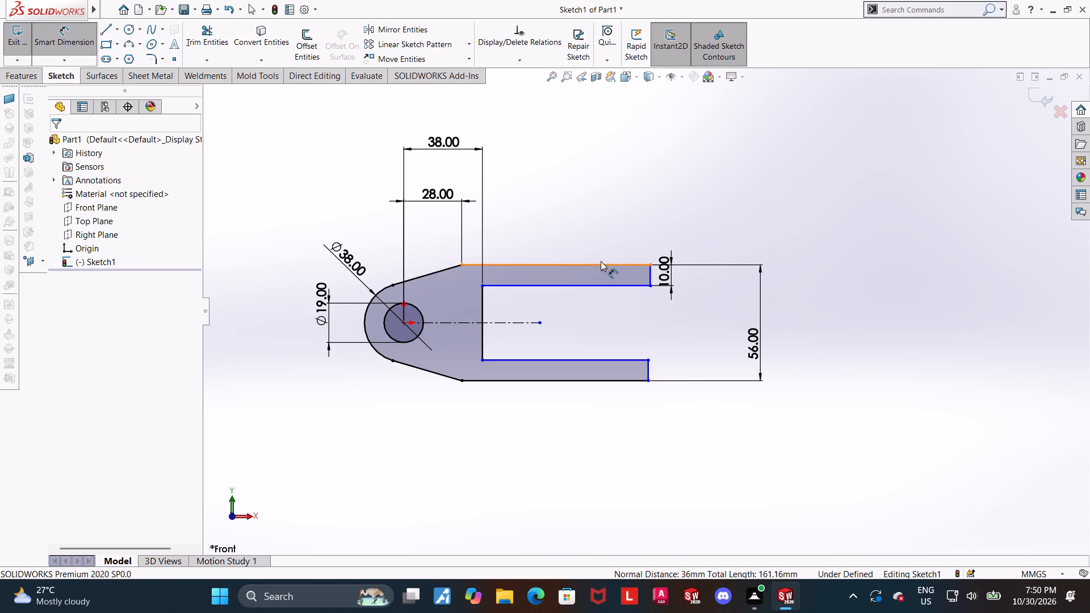
# Dimension the horizontal distance from the origin to the lower prong's vertical end line as 96 mm.
pyautogui.scroll(1, 631, 243)
pyautogui.scroll(-1, 631, 243)
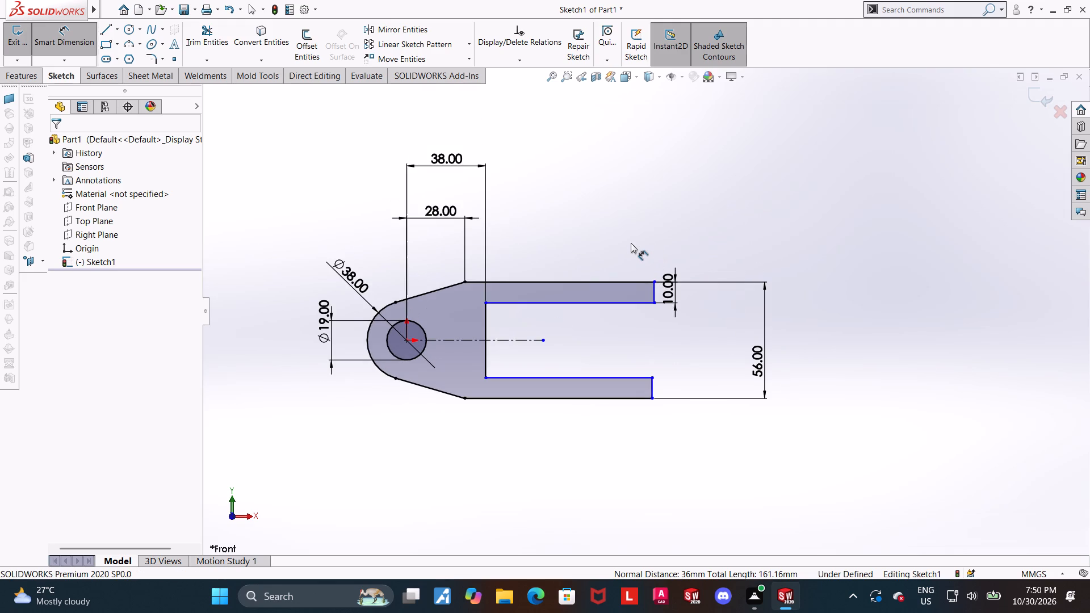
pyautogui.scroll(1, 631, 243)
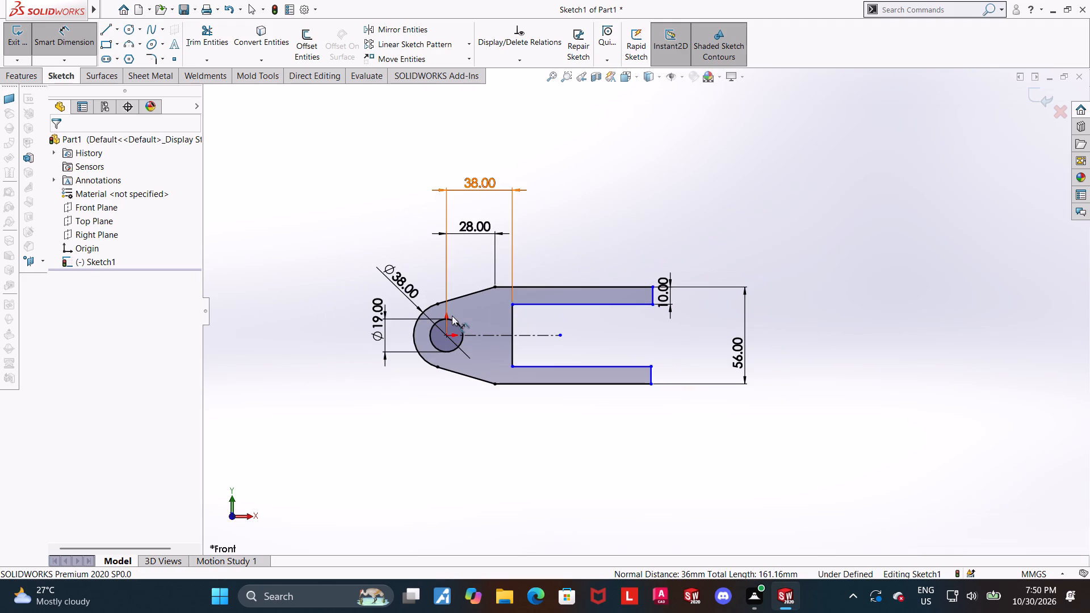
pyautogui.click(448, 335)
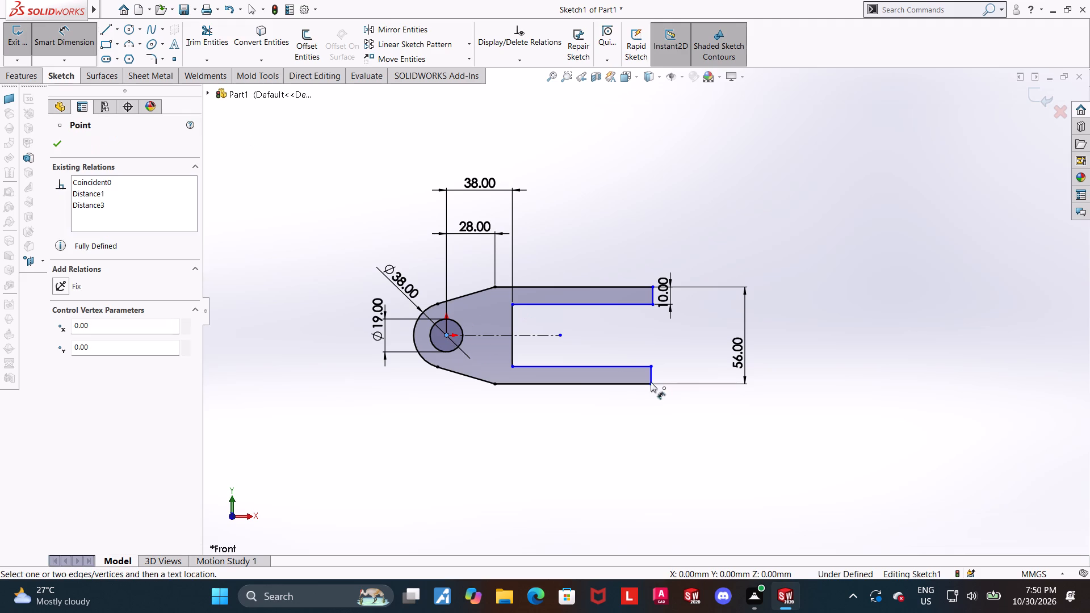
pyautogui.click(652, 377)
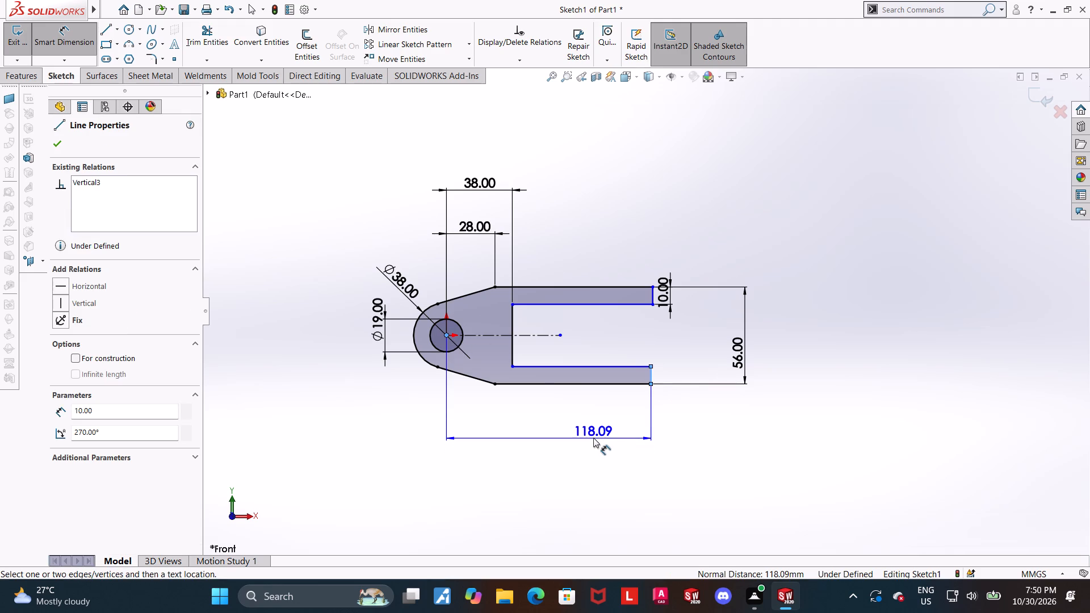
pyautogui.click(593, 438)
pyautogui.write('96')
pyautogui.press('Return')
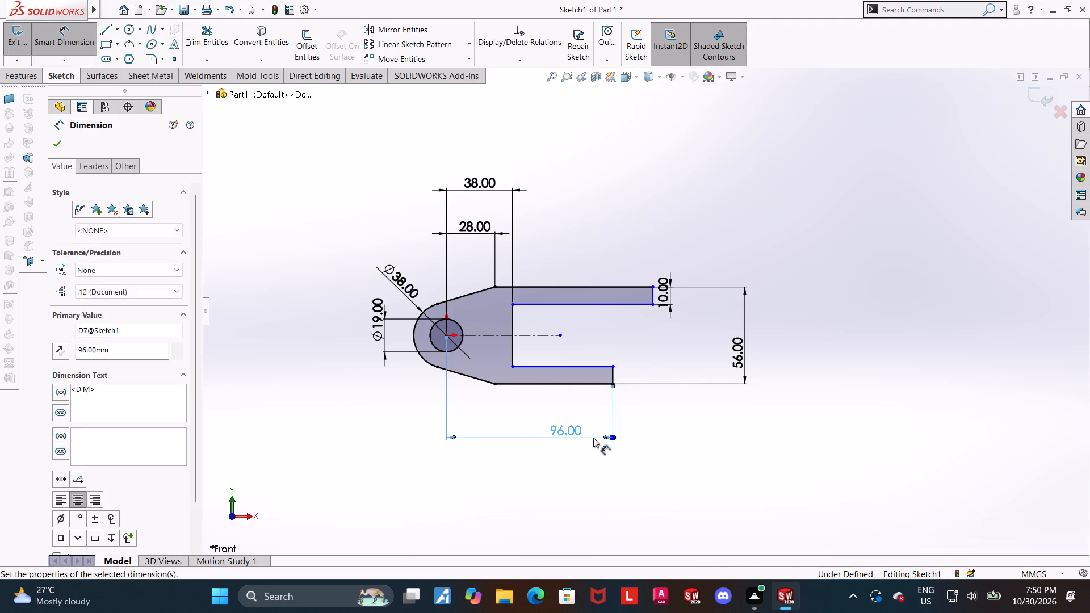
pyautogui.press('Escape')
pyautogui.click(717, 482)
# Make the vertical end lines of the two prongs collinear and exit the sketch.
pyautogui.click(651, 297)
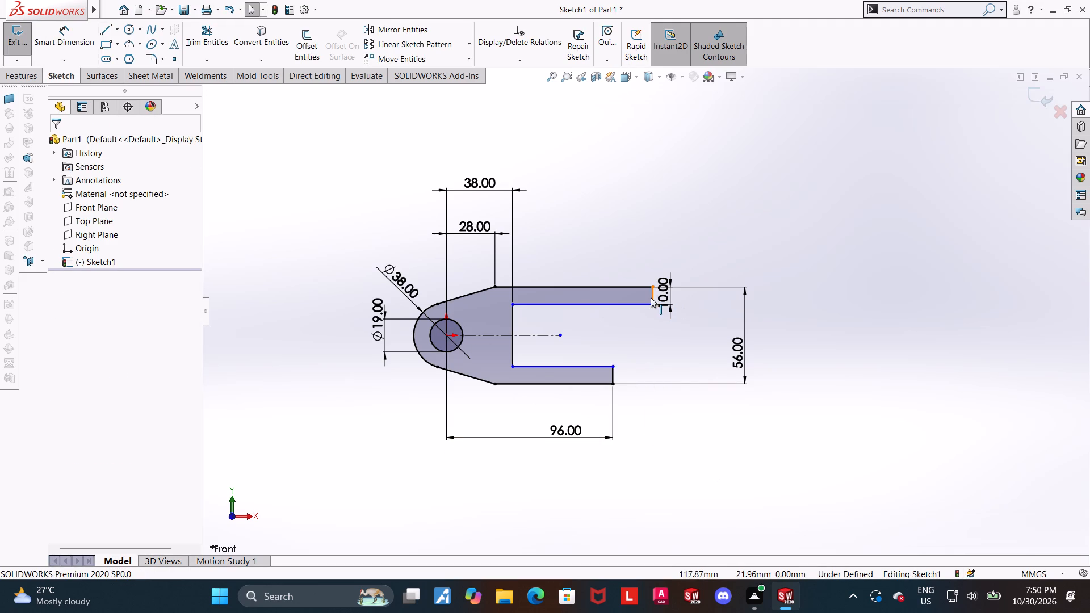
pyautogui.keyDown('ctrl'); pyautogui.click(614, 374); pyautogui.keyUp('ctrl')
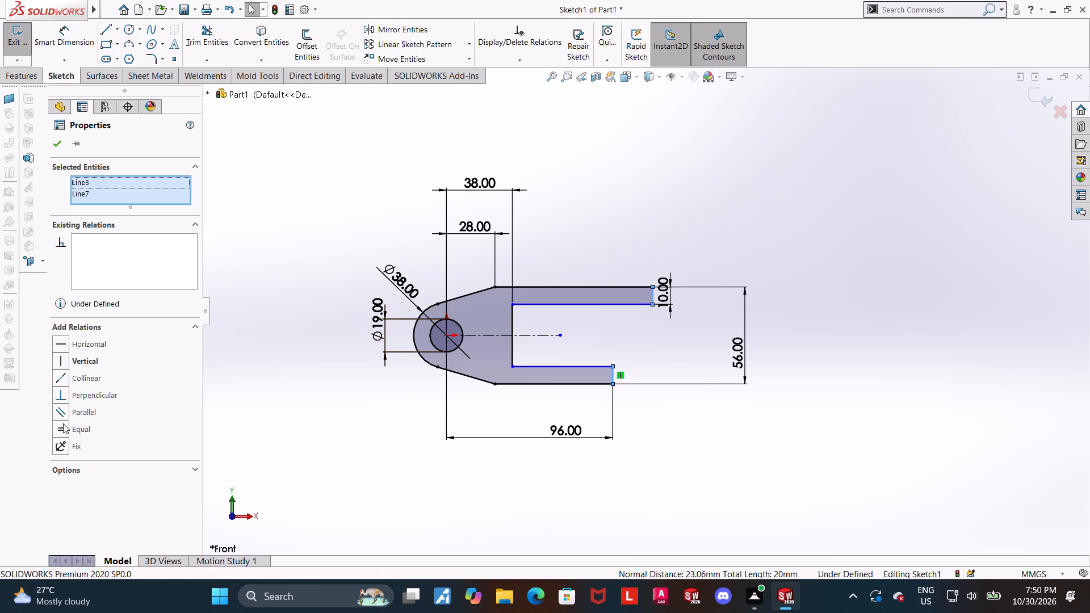
pyautogui.click(63, 379)
pyautogui.click(708, 457)
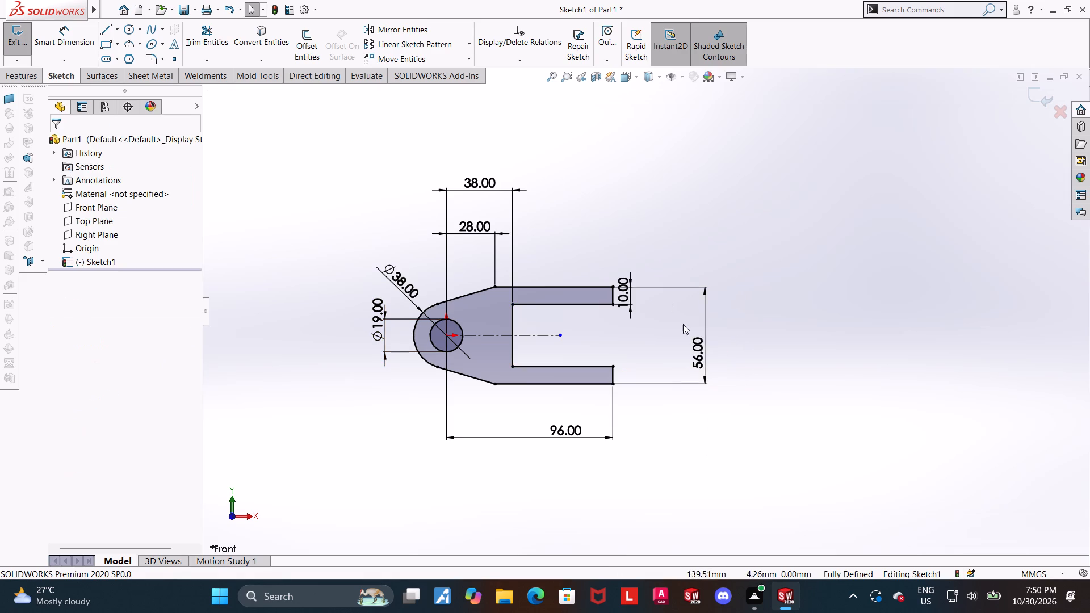
pyautogui.scroll(-1, 667, 324)
pyautogui.scroll(1, 785, 321)
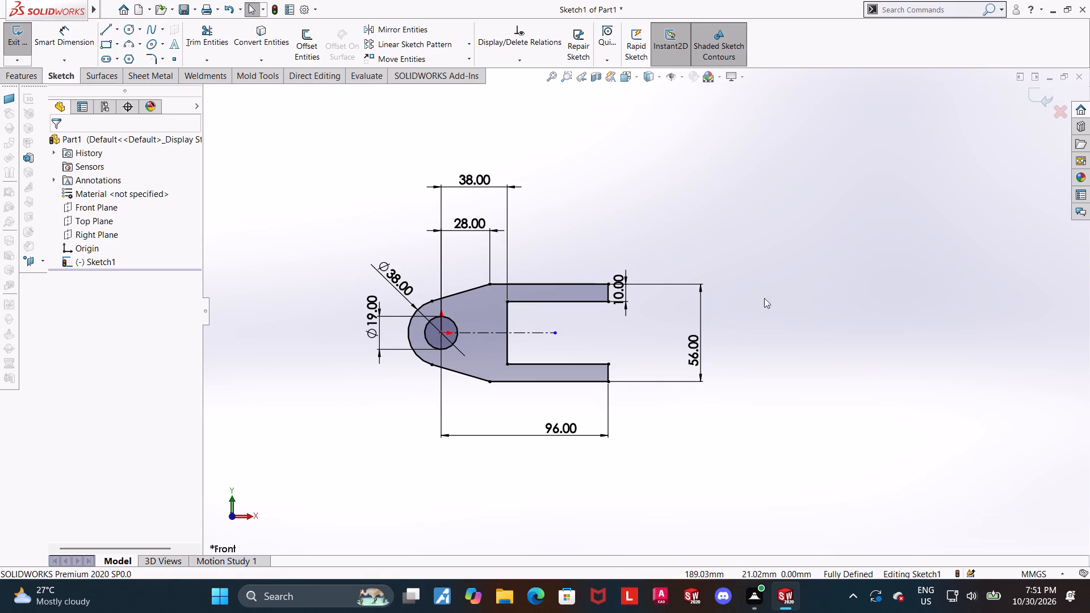
pyautogui.scroll(-1, 738, 298)
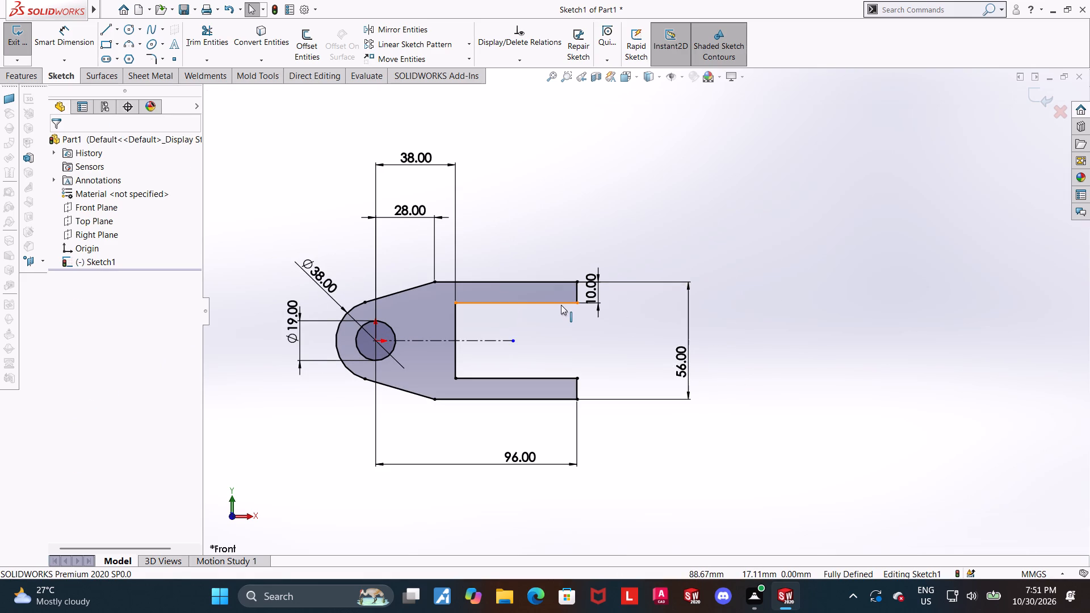
pyautogui.scroll(-1, 561, 305)
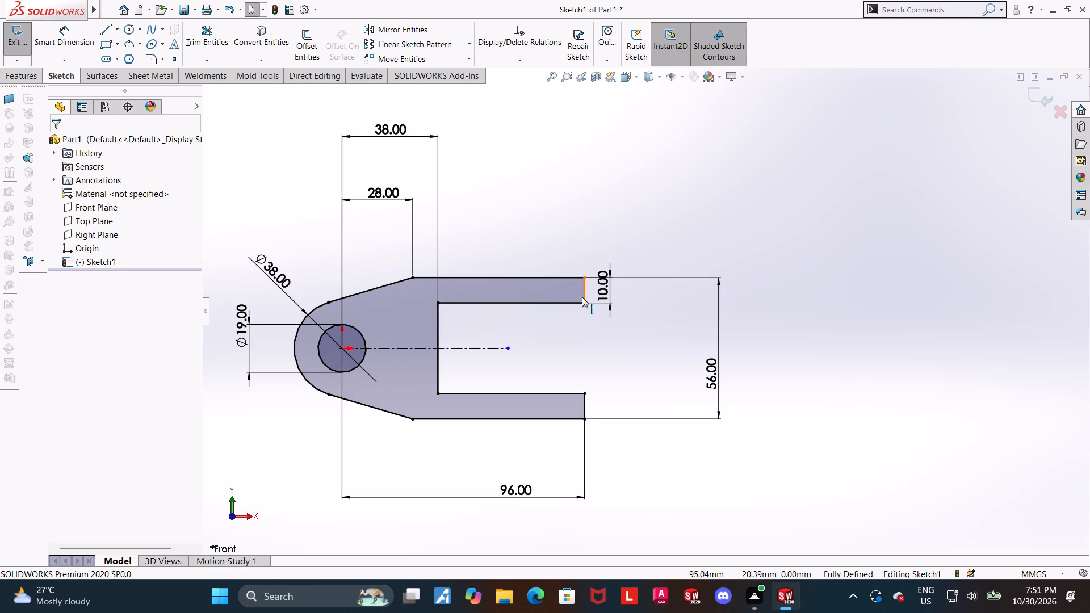
pyautogui.scroll(1, 752, 203)
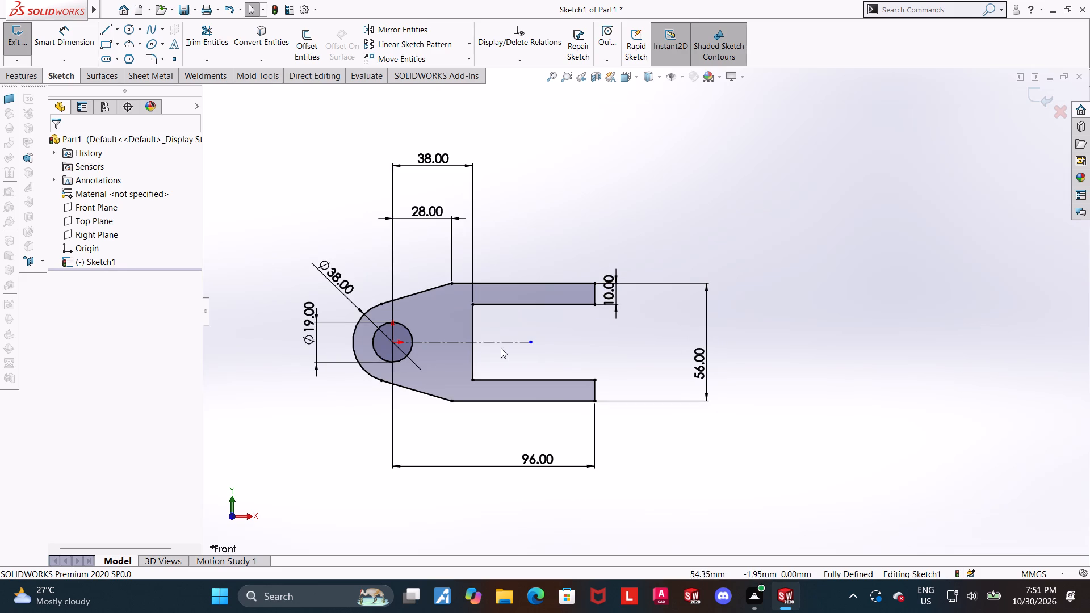
pyautogui.scroll(-1, 496, 349)
pyautogui.click(1039, 96)
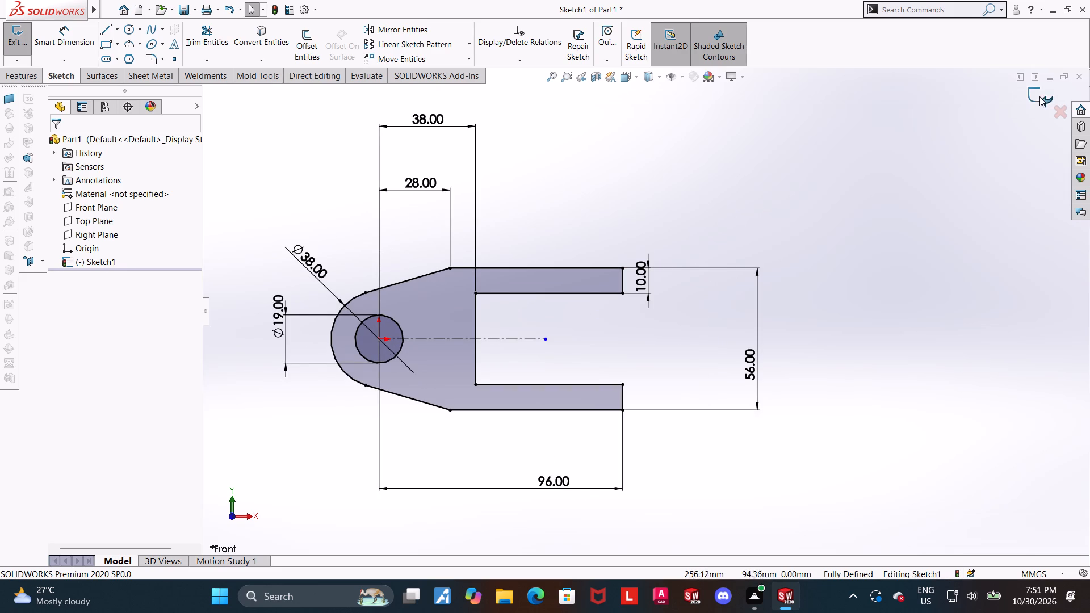
# Extrude the fork profile as a blind boss 38 mm deep from the sketch plane.
pyautogui.moveTo(621, 291); pyautogui.dragTo(604, 310, button='middle')
pyautogui.click(11, 68)
pyautogui.click(16, 82)
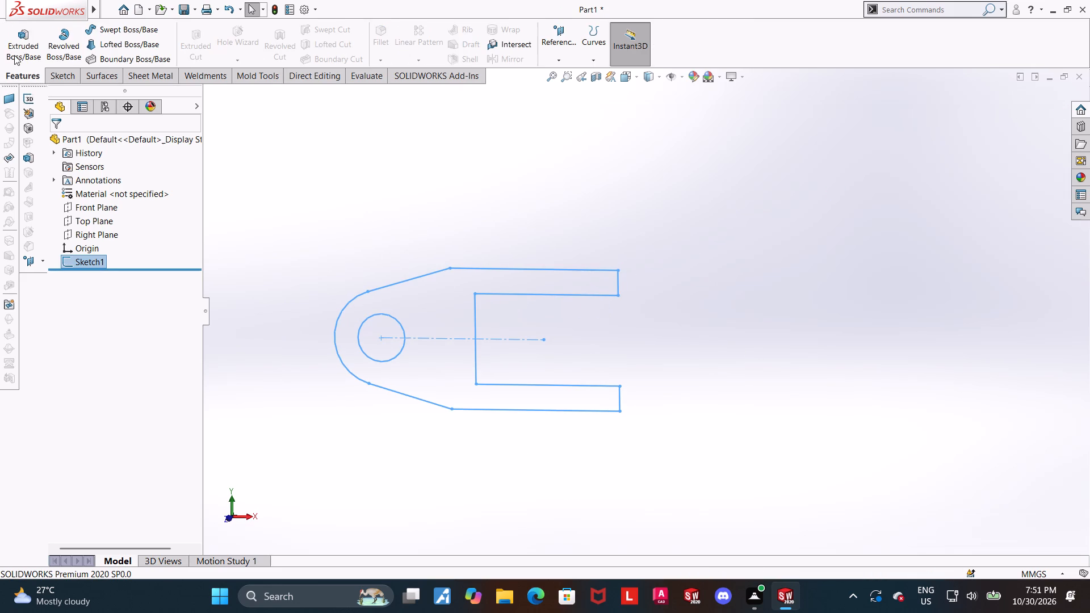
pyautogui.click(14, 42)
pyautogui.click(100, 221)
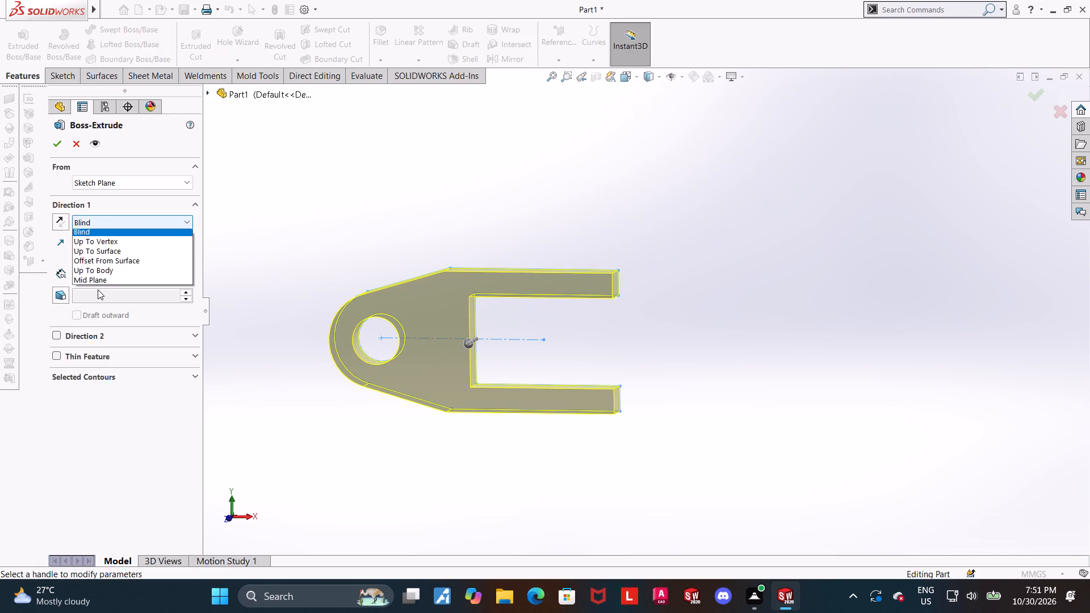
pyautogui.click(98, 289)
pyautogui.click(138, 274)
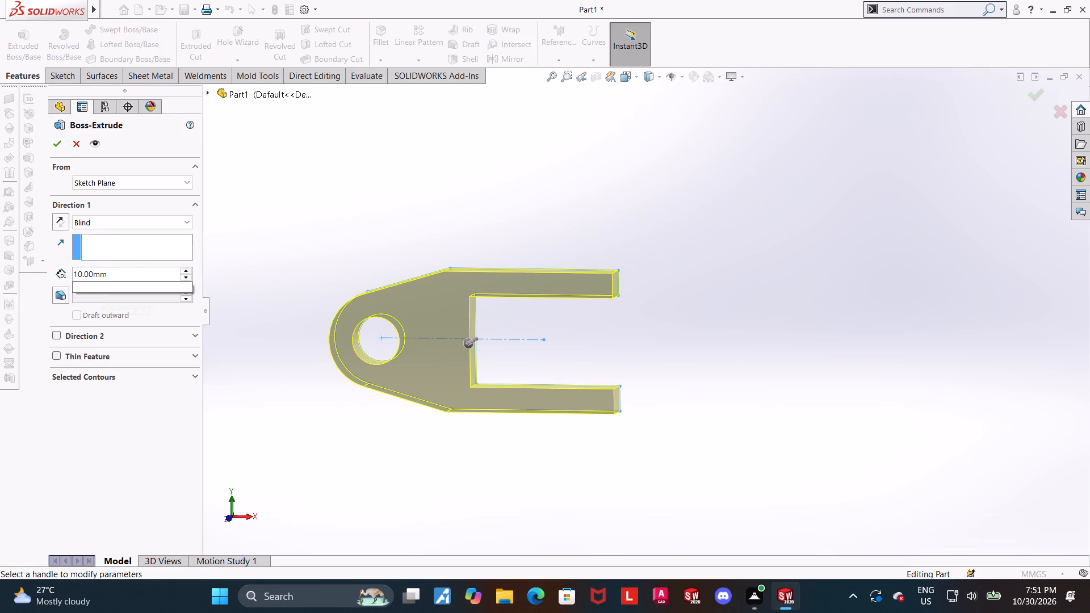
pyautogui.moveTo(143, 275); pyautogui.dragTo(0, 288)
pyautogui.press('3')
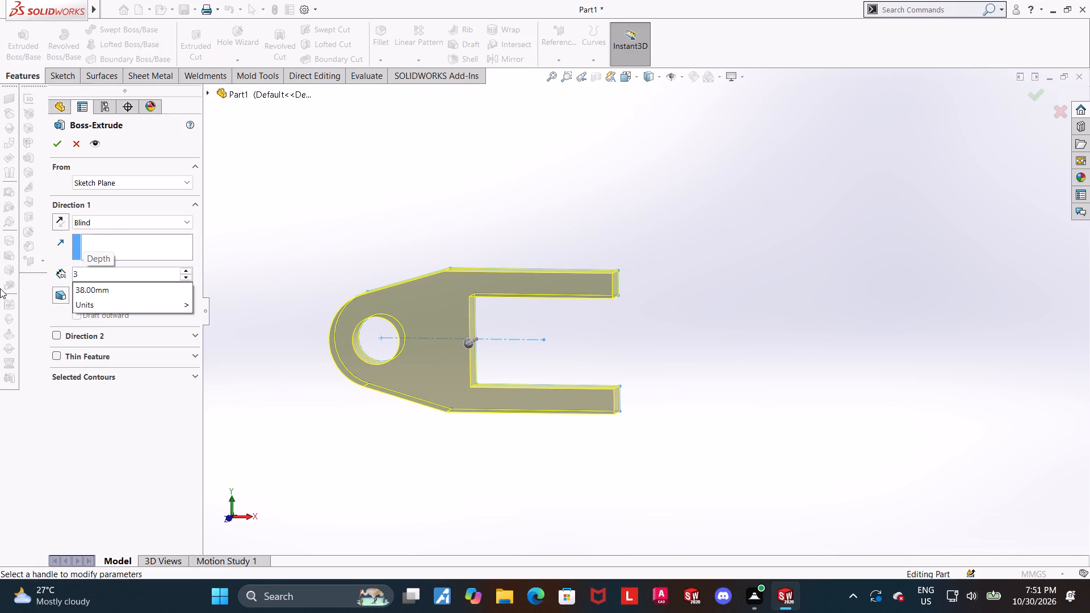
pyautogui.press('8')
pyautogui.press('Return')
pyautogui.click(55, 146)
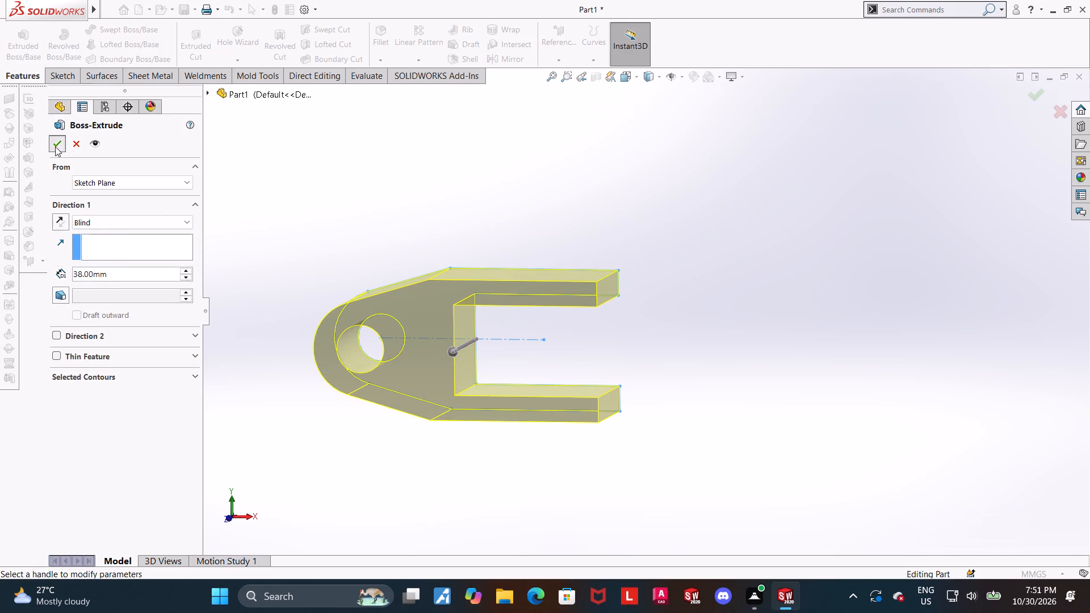
pyautogui.click(918, 283)
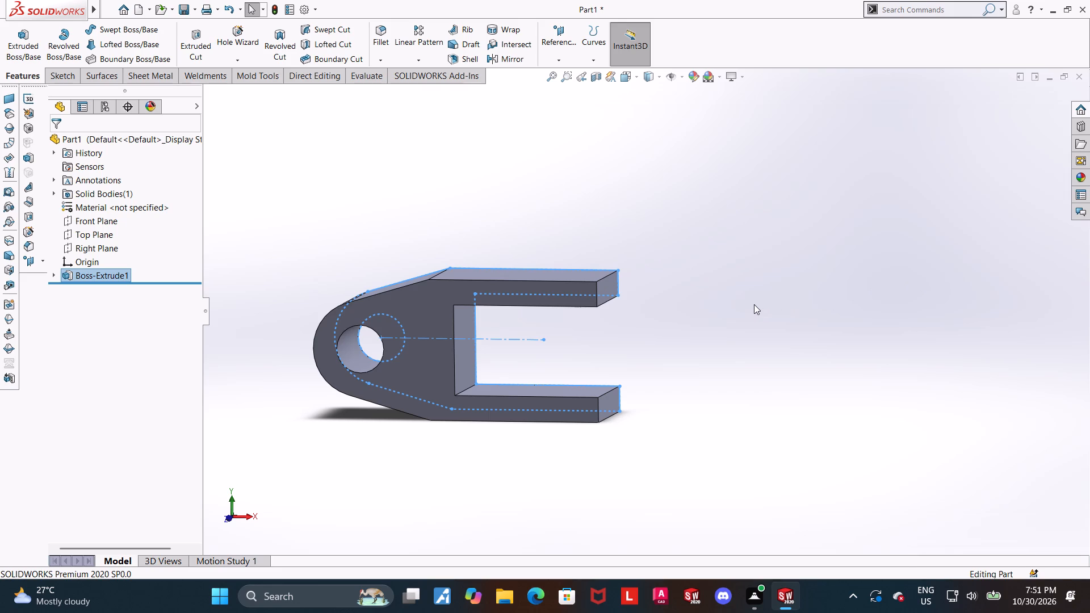
# Start a sketch on the upper prong's outer flat face and orient the view normal to it.
pyautogui.moveTo(751, 304); pyautogui.dragTo(802, 346, button='middle')
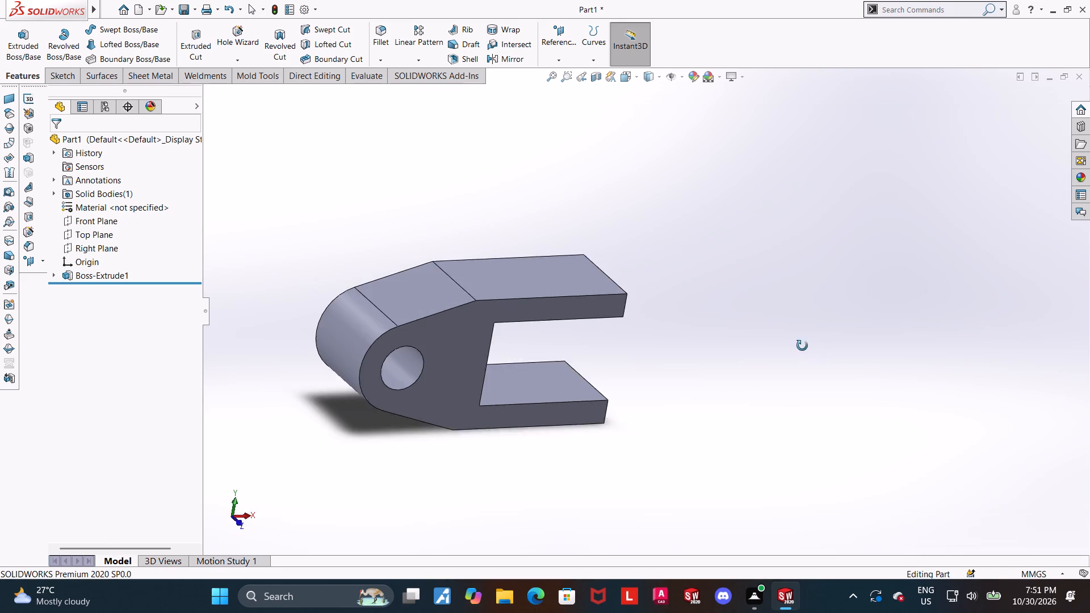
pyautogui.moveTo(802, 346); pyautogui.dragTo(791, 330, button='middle')
pyautogui.moveTo(744, 322); pyautogui.dragTo(695, 392, button='middle')
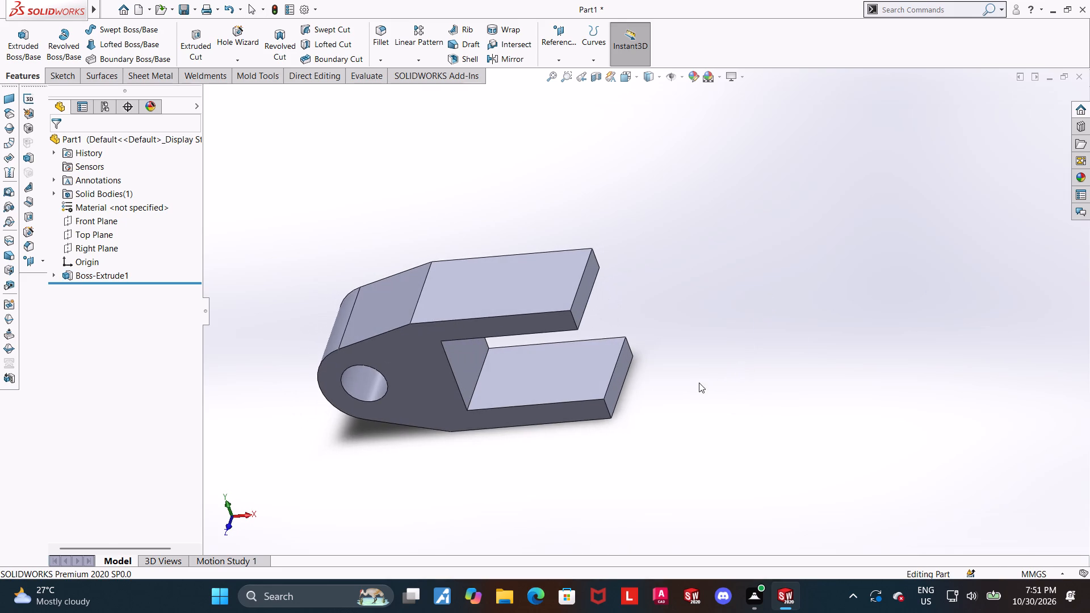
pyautogui.moveTo(690, 377); pyautogui.dragTo(675, 412, button='middle')
pyautogui.moveTo(617, 389); pyautogui.dragTo(655, 415, button='middle')
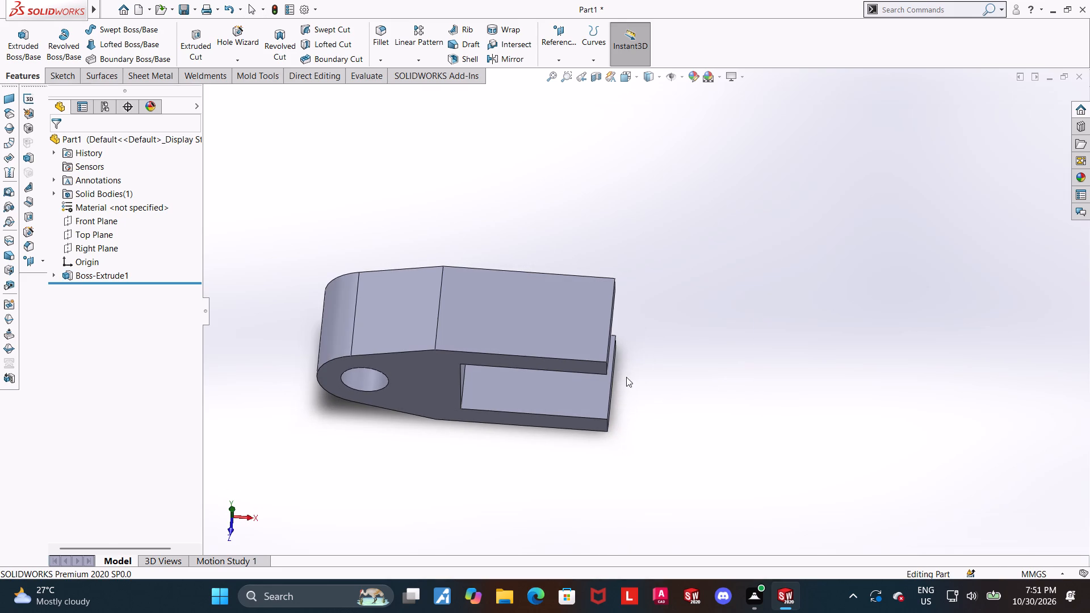
pyautogui.click(572, 328)
pyautogui.click(615, 296)
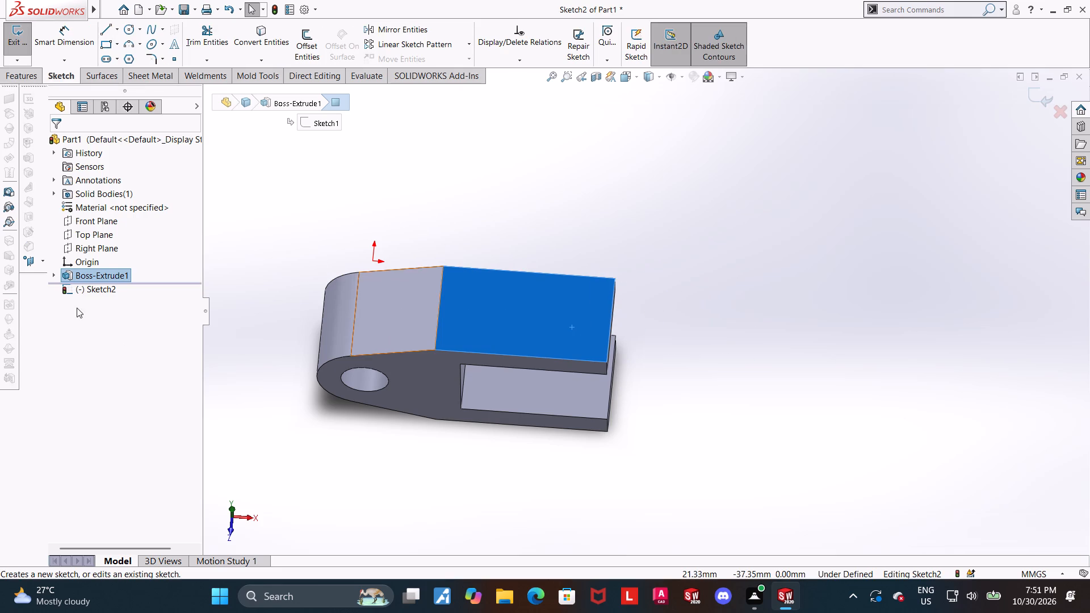
pyautogui.click(88, 297)
pyautogui.click(94, 289)
pyautogui.click(119, 277)
pyautogui.scroll(4, 508, 261)
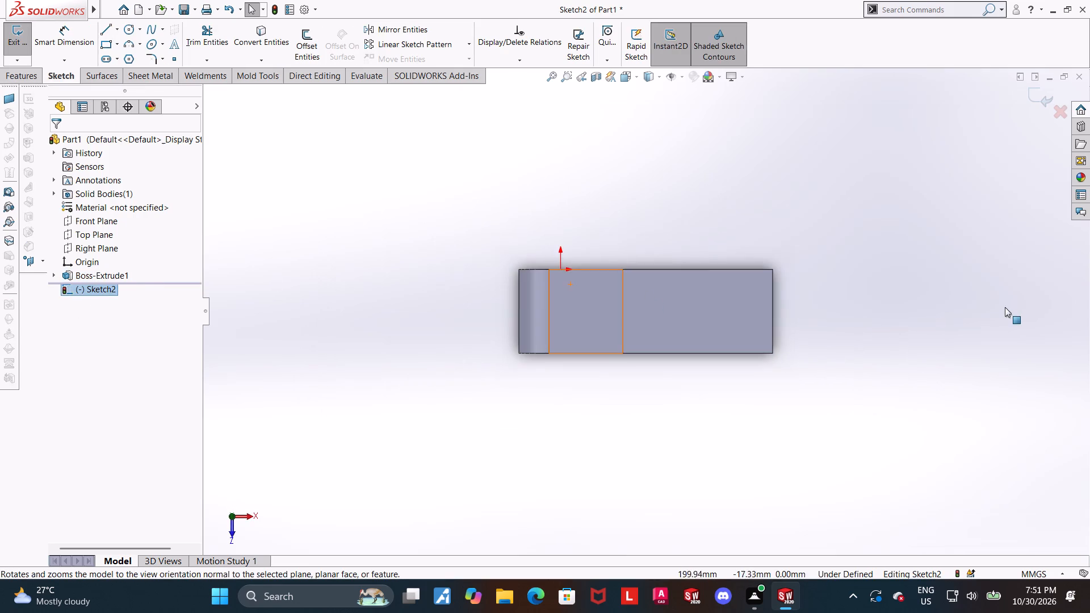
# Sketch a circle centred on the midpoint of the prong's end edge, reaching the edge's corner, and exit the sketch.
pyautogui.scroll(-4, 1000, 306)
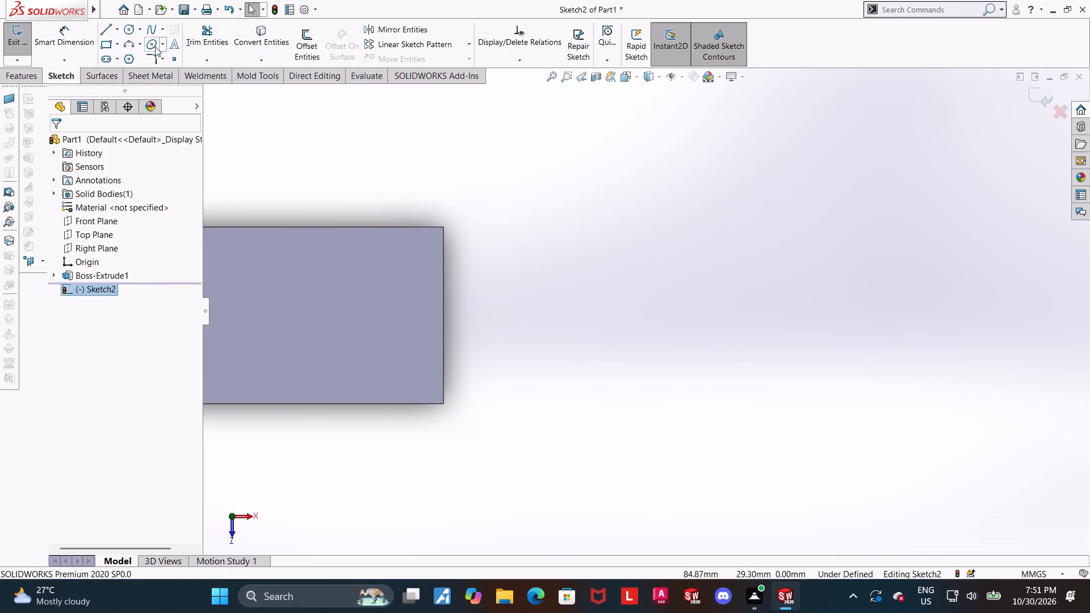
pyautogui.click(132, 27)
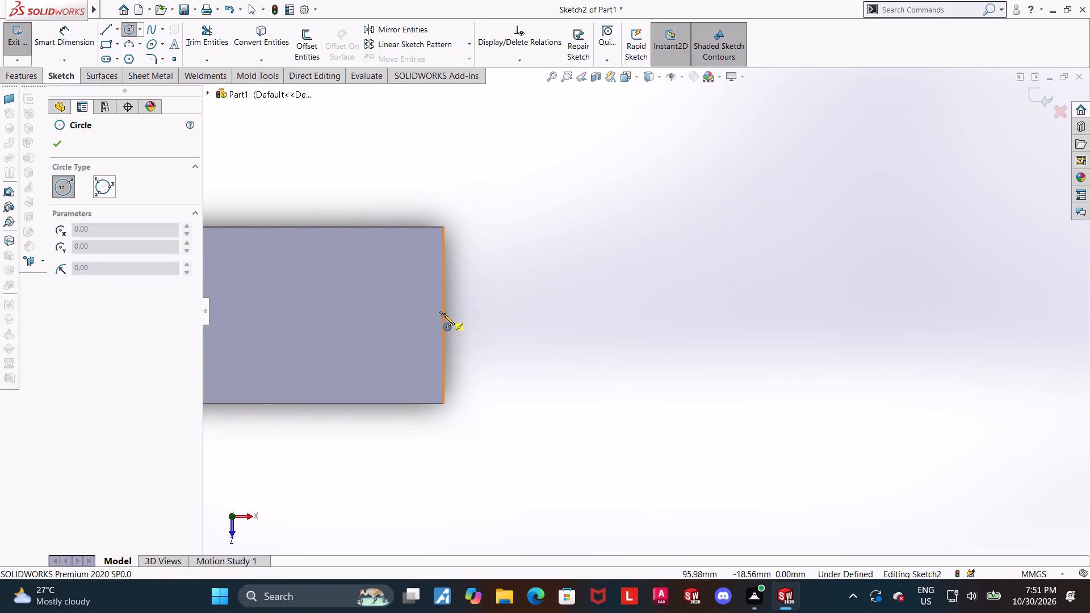
pyautogui.click(445, 315)
pyautogui.click(442, 224)
pyautogui.press('Escape')
pyautogui.press('Escape')
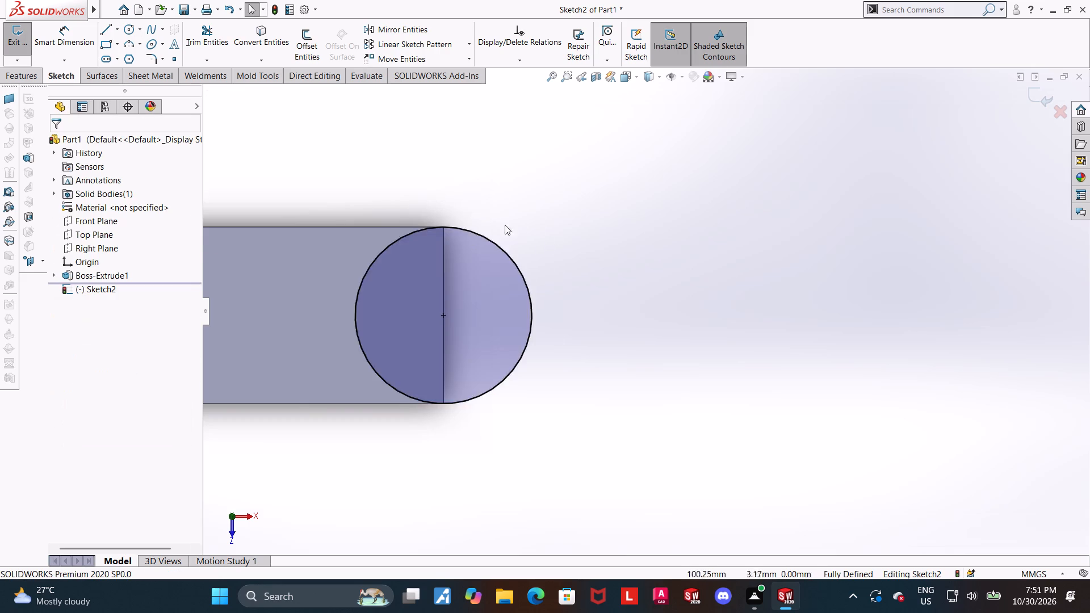
pyautogui.scroll(3, 546, 236)
pyautogui.scroll(-1, 599, 353)
pyautogui.moveTo(602, 375); pyautogui.dragTo(590, 273, button='middle')
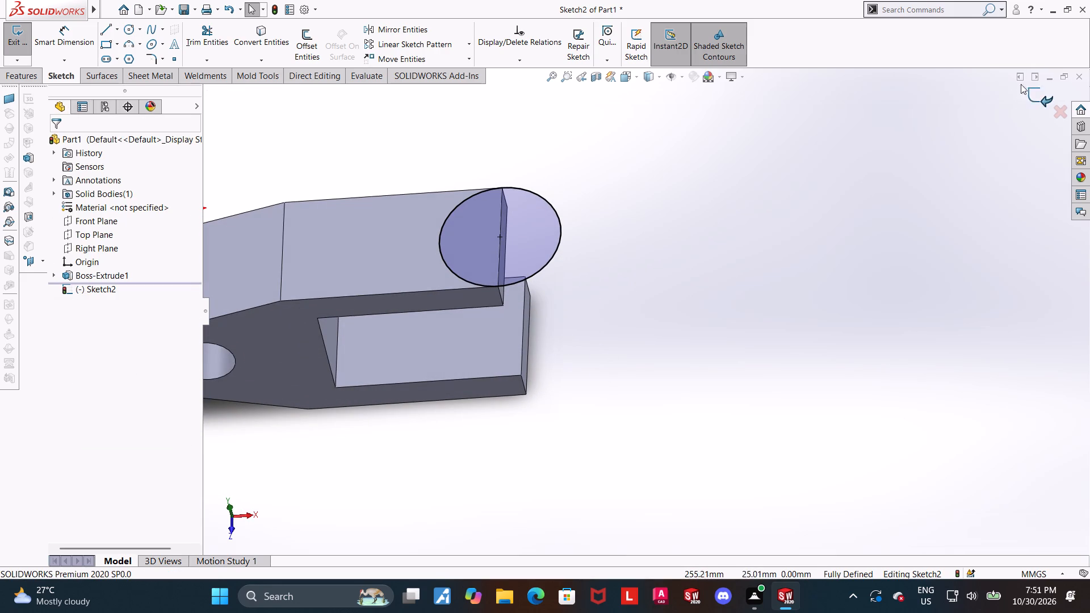
pyautogui.click(1047, 98)
# Extrude the circle up to the upper prong's inner face, with Up To Surface and merged result, to round the prong's end.
pyautogui.click(1, 41)
pyautogui.click(5, 41)
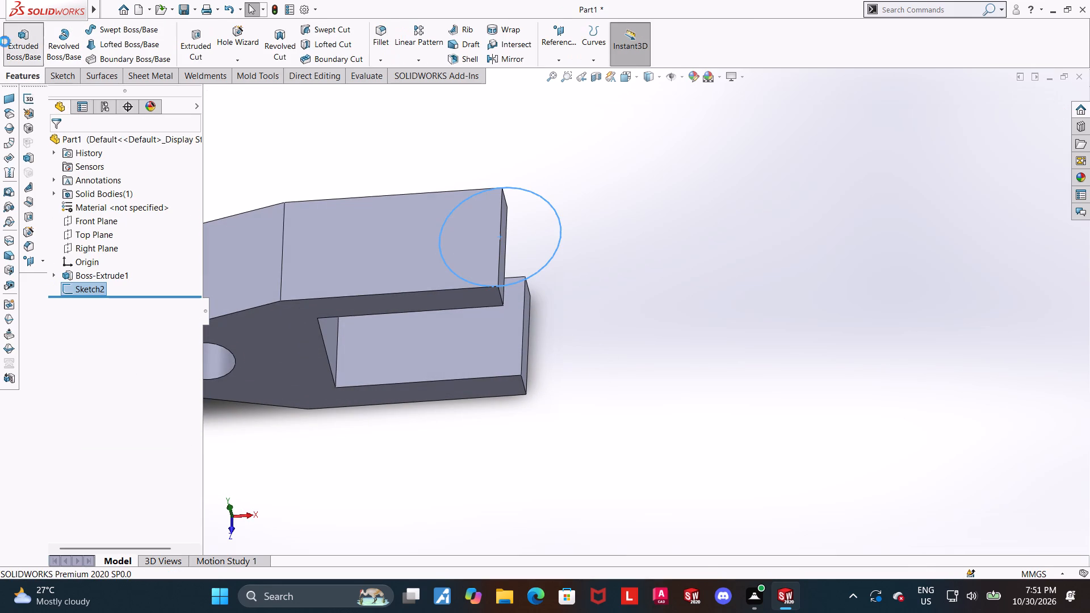
pyautogui.scroll(2, 756, 494)
pyautogui.moveTo(739, 433); pyautogui.dragTo(712, 255, button='middle')
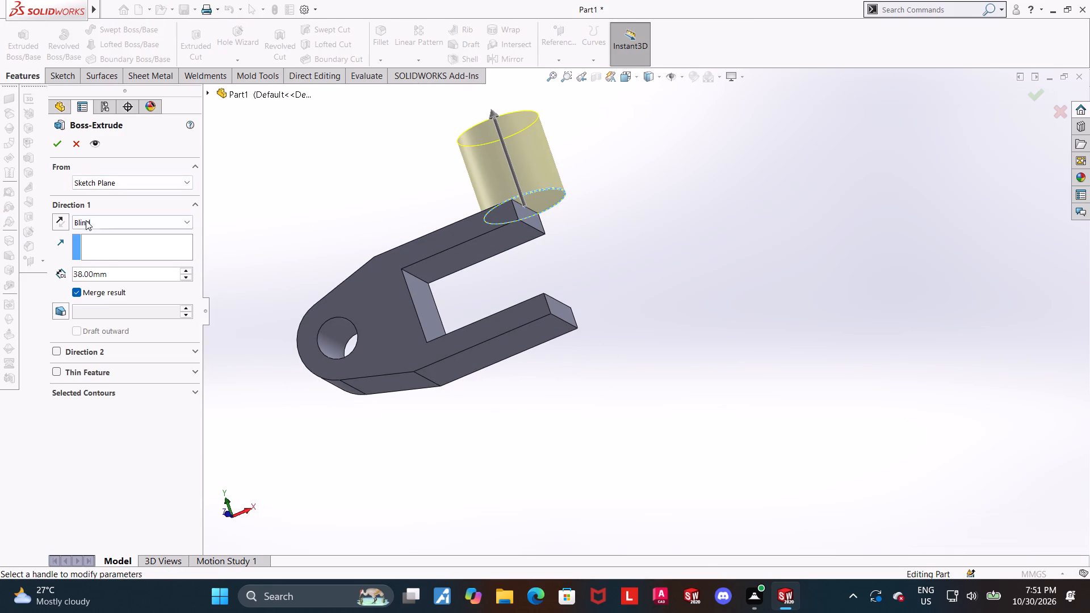
pyautogui.click(88, 218)
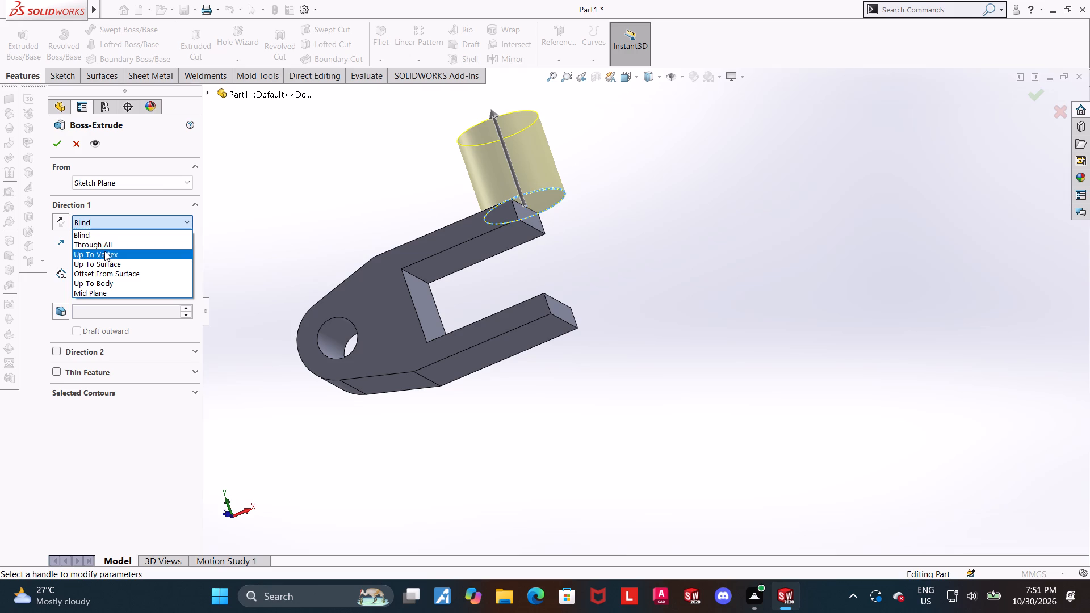
pyautogui.click(103, 265)
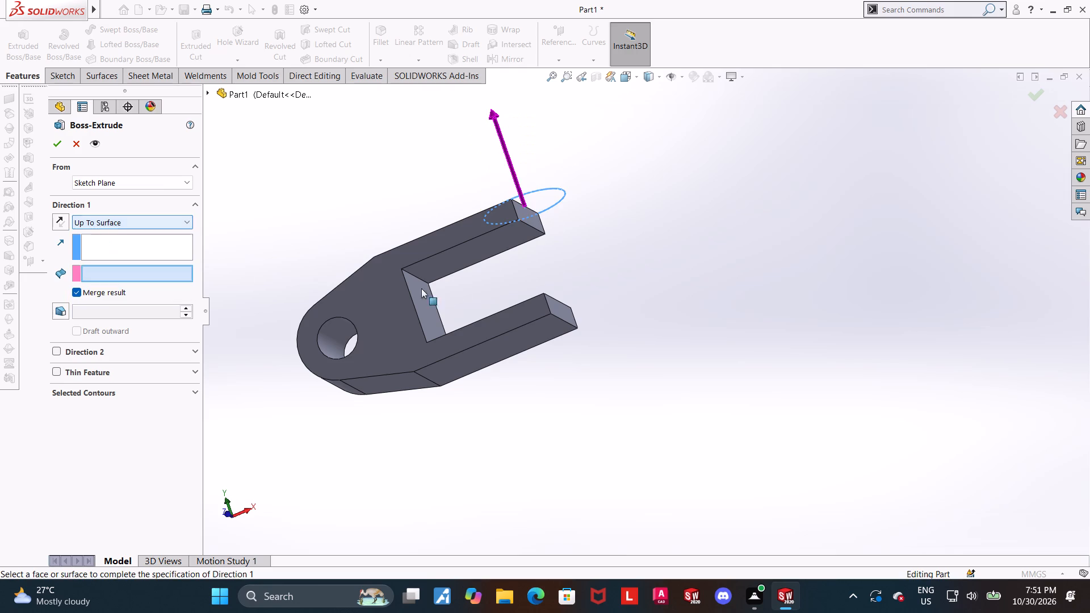
pyautogui.click(491, 246)
pyautogui.click(57, 137)
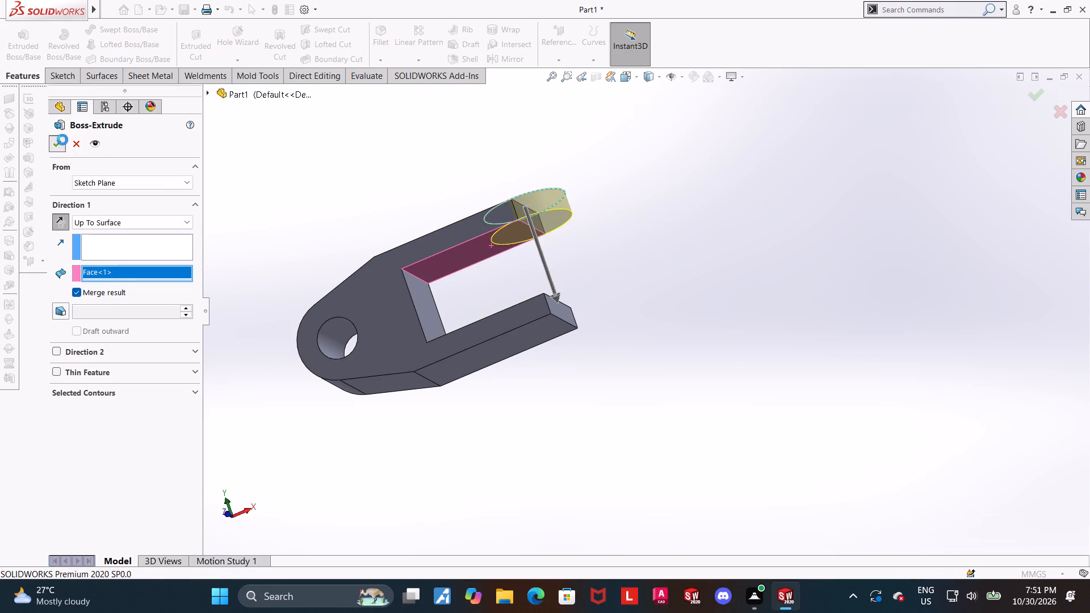
pyautogui.click(722, 279)
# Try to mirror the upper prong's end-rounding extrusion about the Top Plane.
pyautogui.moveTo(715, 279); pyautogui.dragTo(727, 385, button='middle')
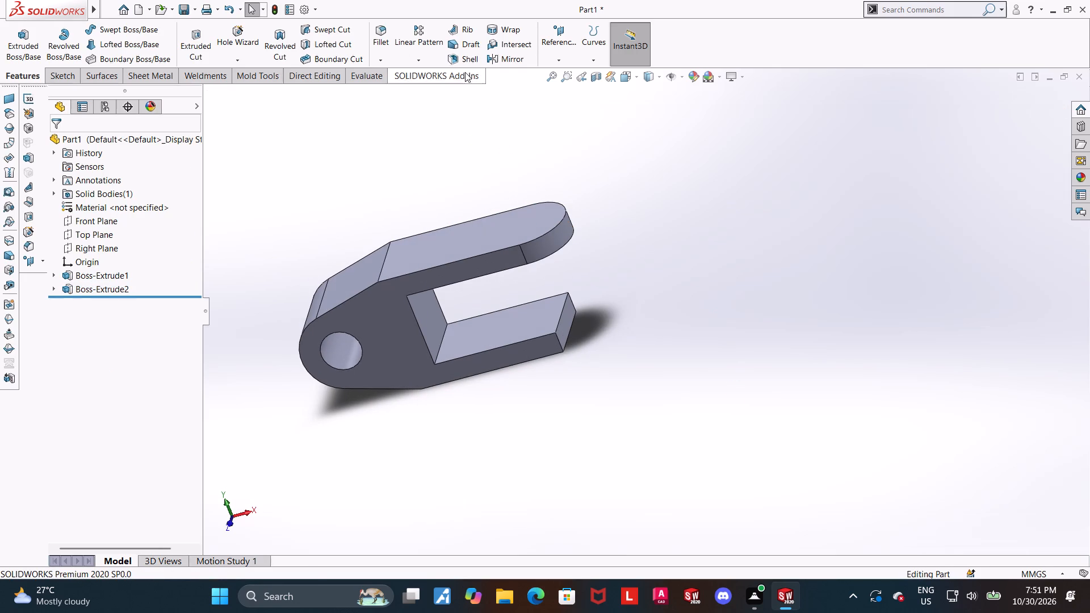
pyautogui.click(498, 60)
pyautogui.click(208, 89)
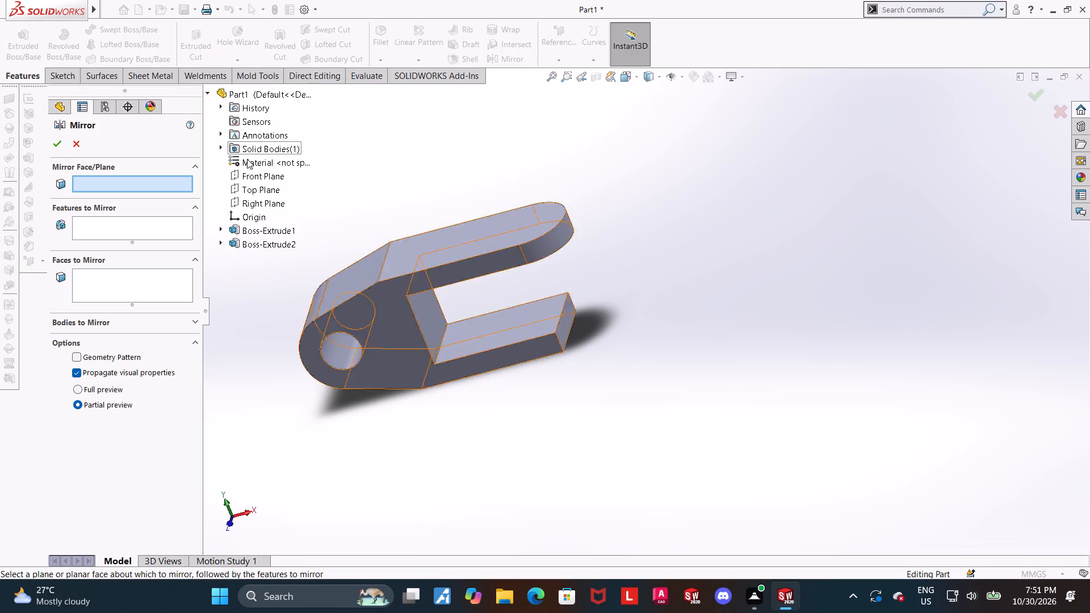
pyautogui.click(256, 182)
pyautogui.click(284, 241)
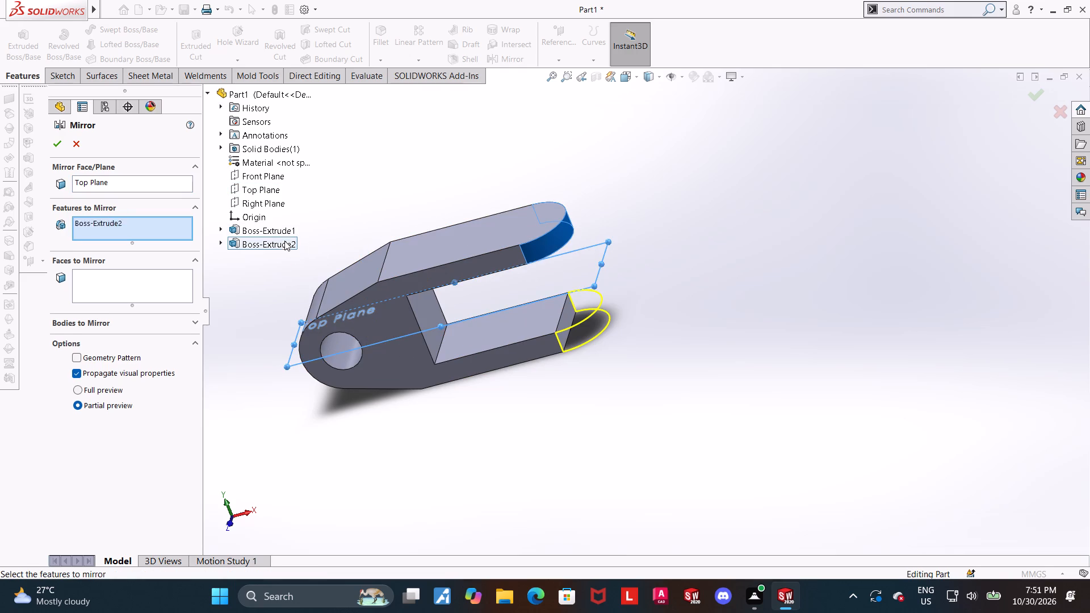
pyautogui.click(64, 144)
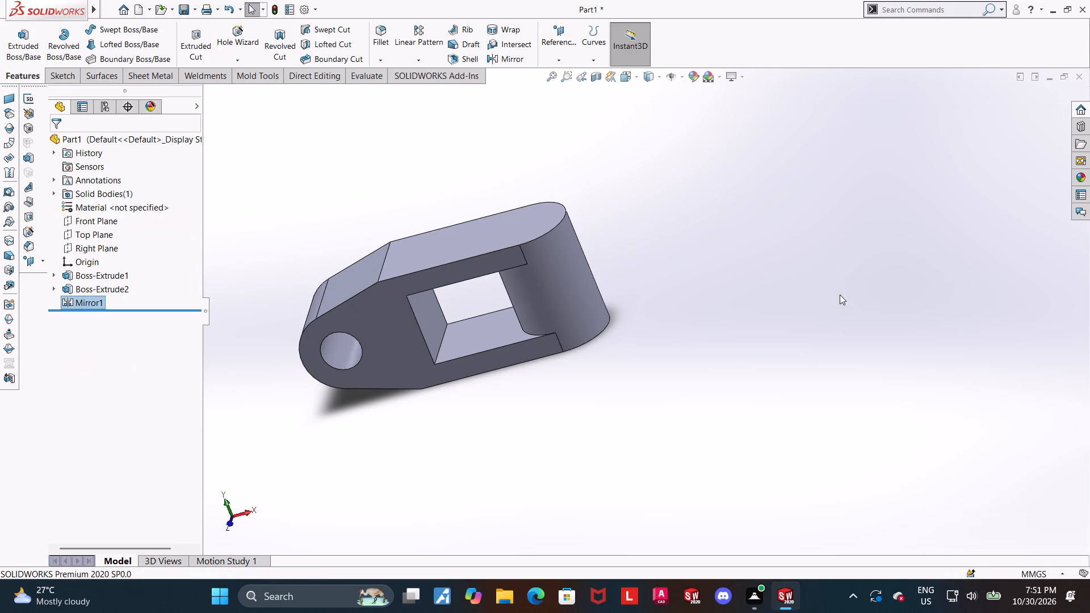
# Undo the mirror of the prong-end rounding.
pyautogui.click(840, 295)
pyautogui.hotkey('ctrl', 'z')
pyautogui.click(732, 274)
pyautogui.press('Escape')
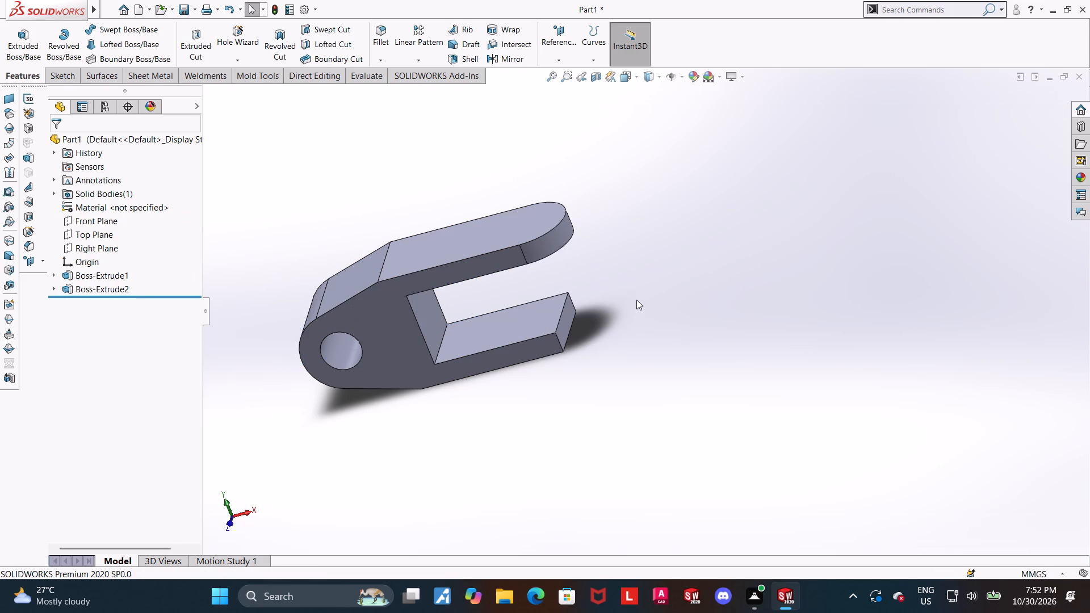
# Start a sketch on the lower prong's outer flat face and orient the view normal to it.
pyautogui.scroll(1, 640, 350)
pyautogui.moveTo(643, 354); pyautogui.dragTo(651, 362, button='middle')
pyautogui.scroll(-2, 624, 316)
pyautogui.moveTo(609, 352); pyautogui.dragTo(592, 259, button='middle')
pyautogui.moveTo(594, 309); pyautogui.dragTo(582, 115, button='middle')
pyautogui.click(524, 260)
pyautogui.click(569, 230)
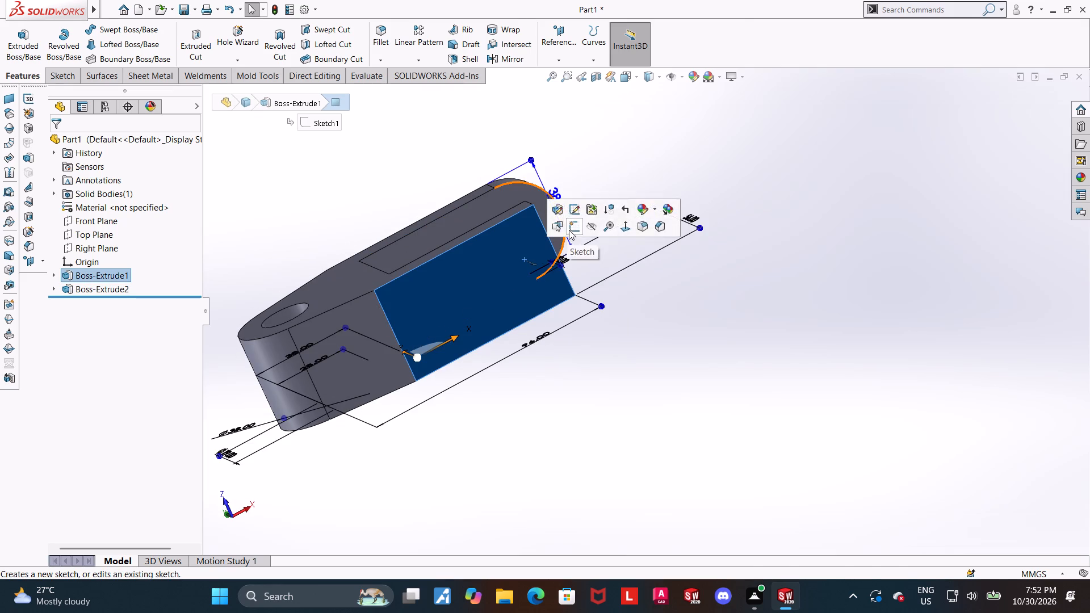
pyautogui.click(94, 300)
pyautogui.click(132, 275)
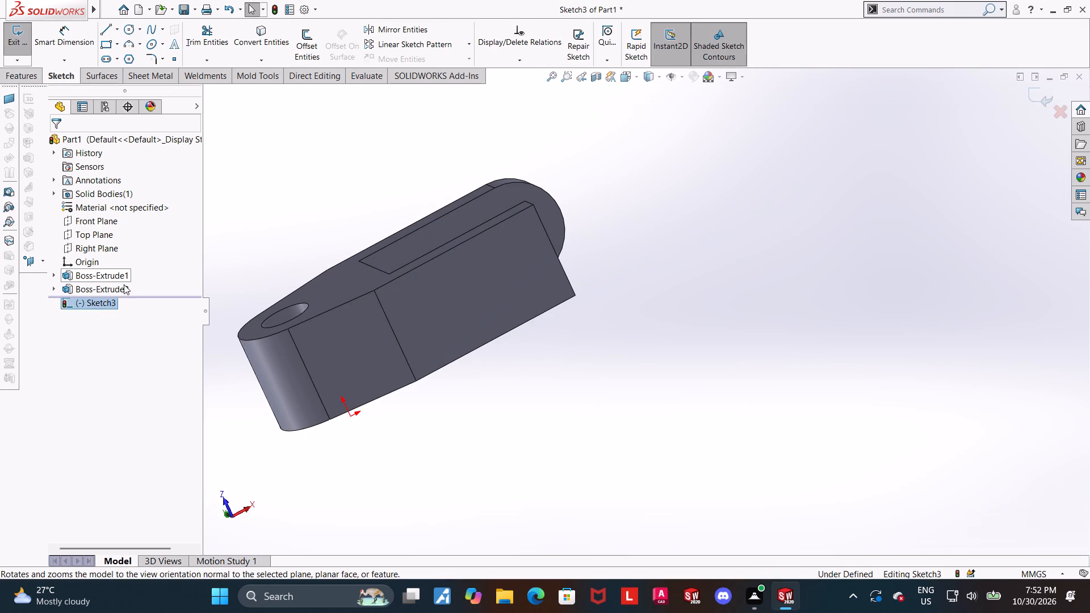
pyautogui.click(124, 284)
pyautogui.click(88, 307)
pyautogui.click(133, 284)
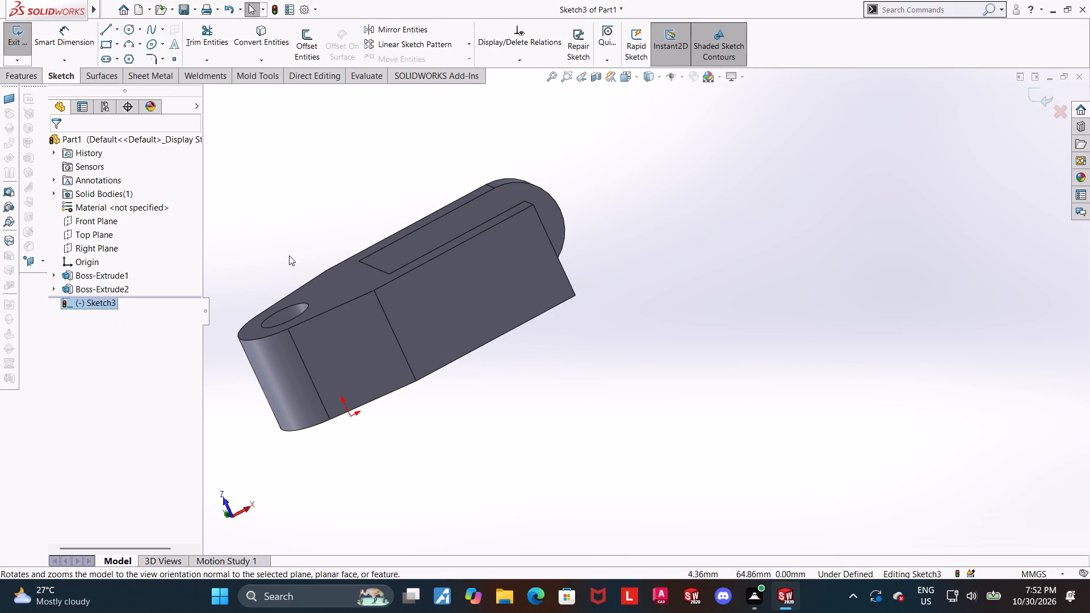
pyautogui.click(289, 255)
pyautogui.click(114, 305)
pyautogui.click(142, 289)
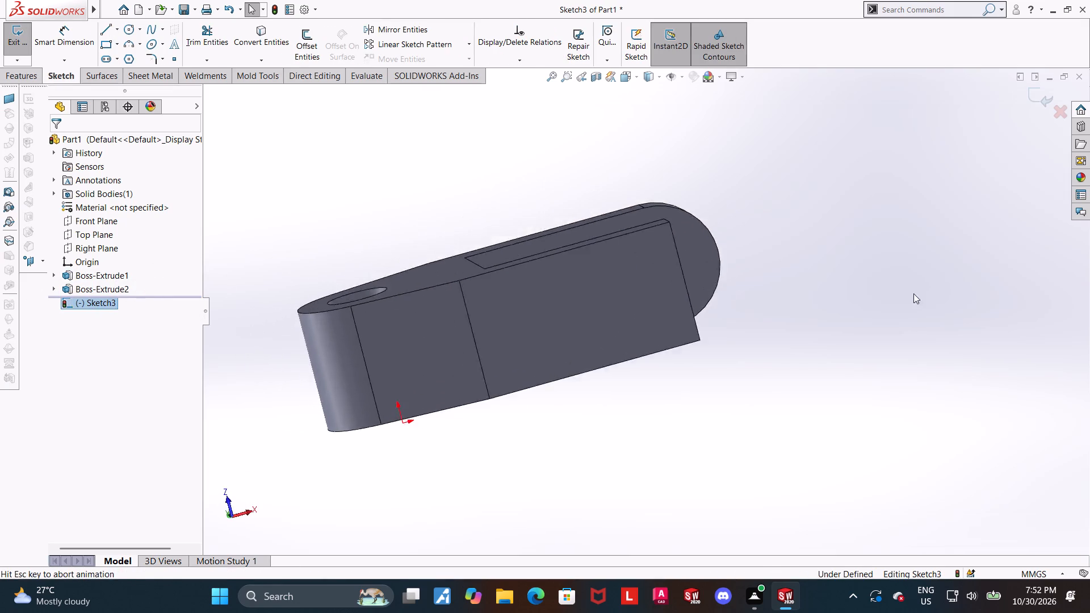
pyautogui.scroll(3, 998, 306)
pyautogui.scroll(-2, 948, 304)
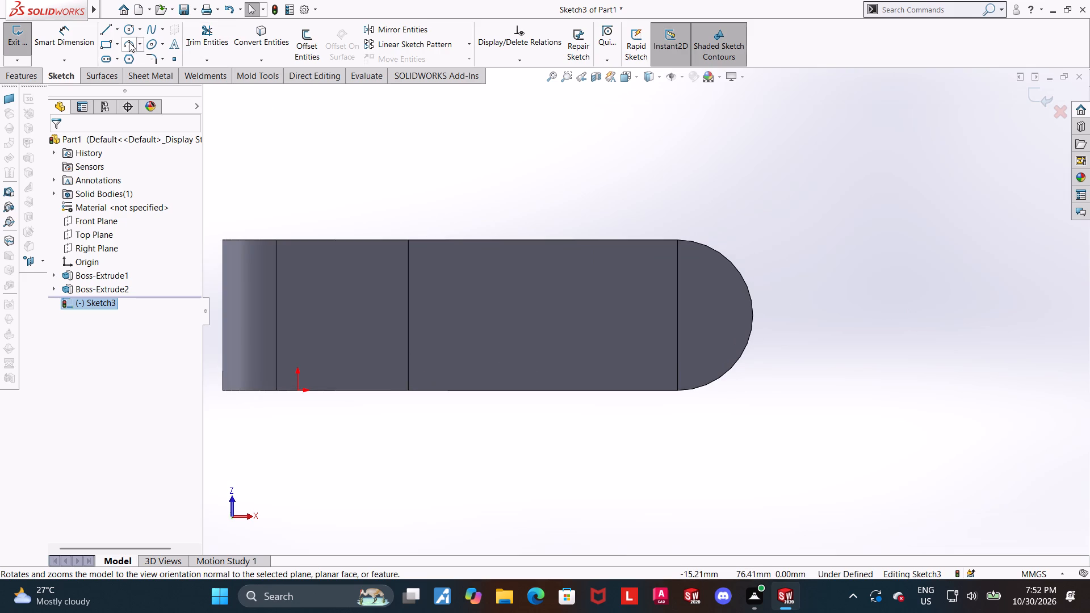
# Sketch a circle centred on the lower prong's end-edge midpoint, make it coradial with the upper prong's rounded edge, and exit the sketch.
pyautogui.click(128, 28)
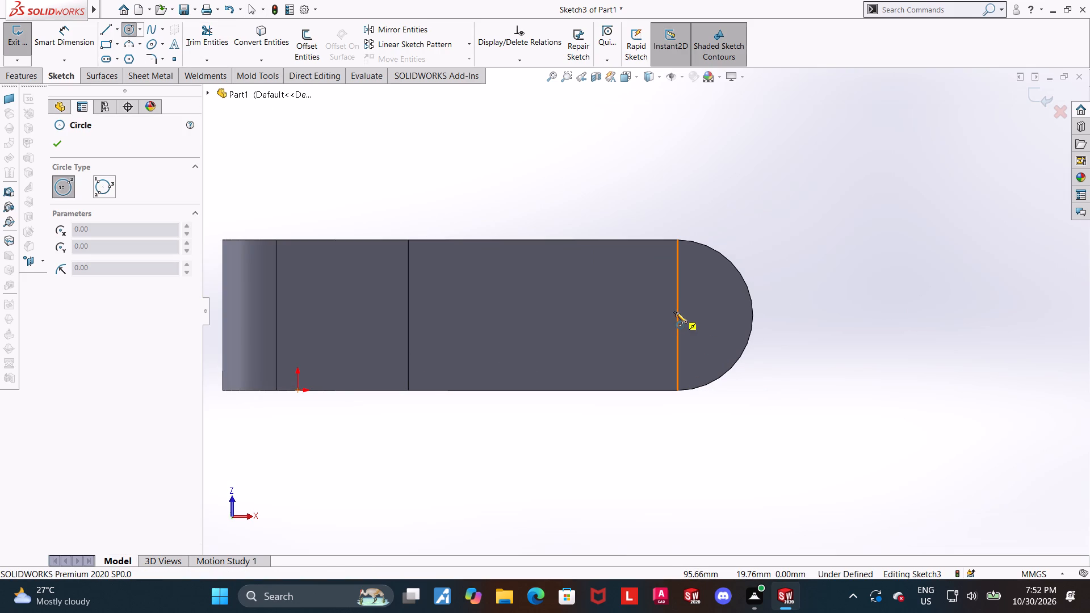
pyautogui.click(676, 317)
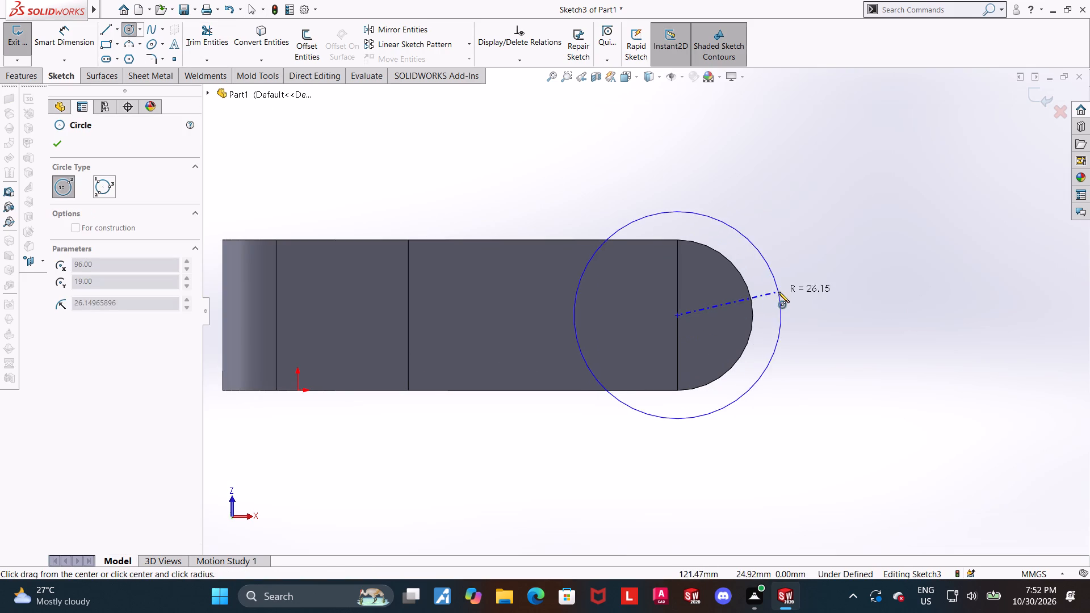
pyautogui.click(744, 300)
pyautogui.press('Escape')
pyautogui.click(749, 293)
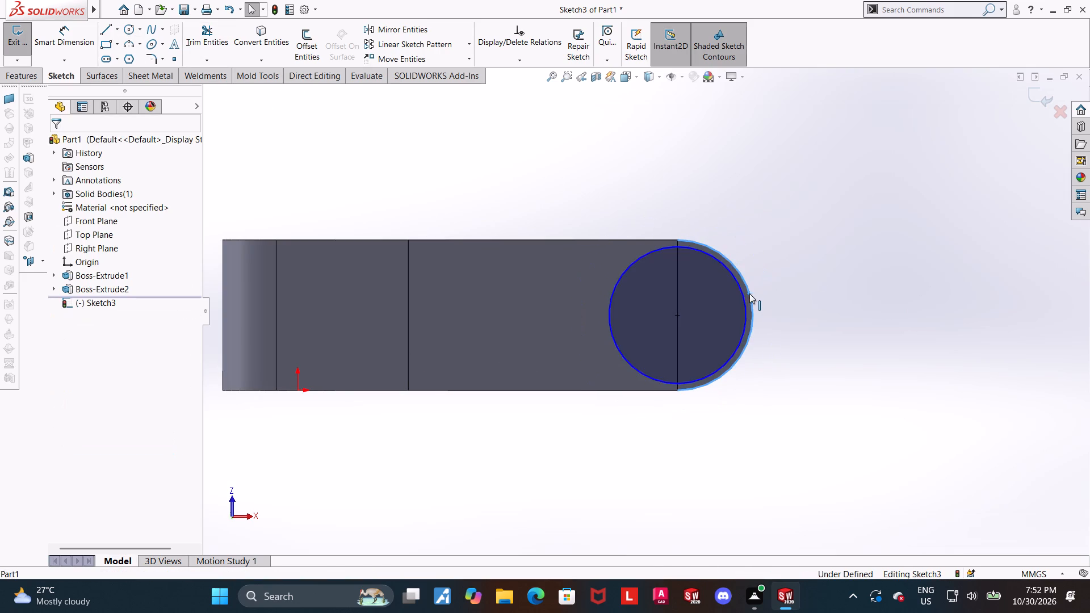
pyautogui.keyDown('ctrl'); pyautogui.click(741, 302); pyautogui.keyUp('ctrl')
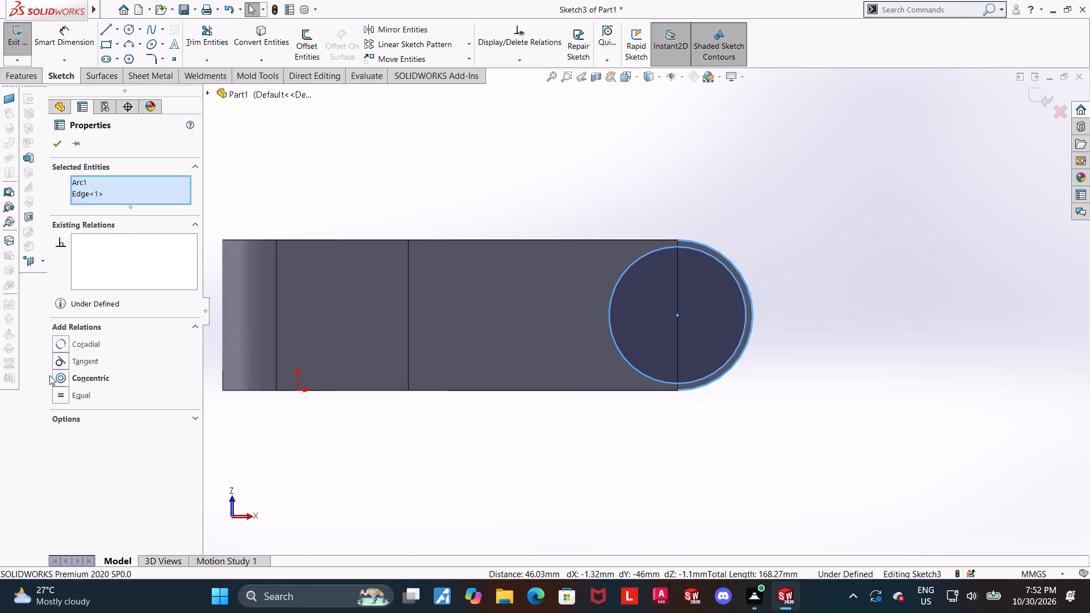
pyautogui.click(60, 343)
pyautogui.click(870, 342)
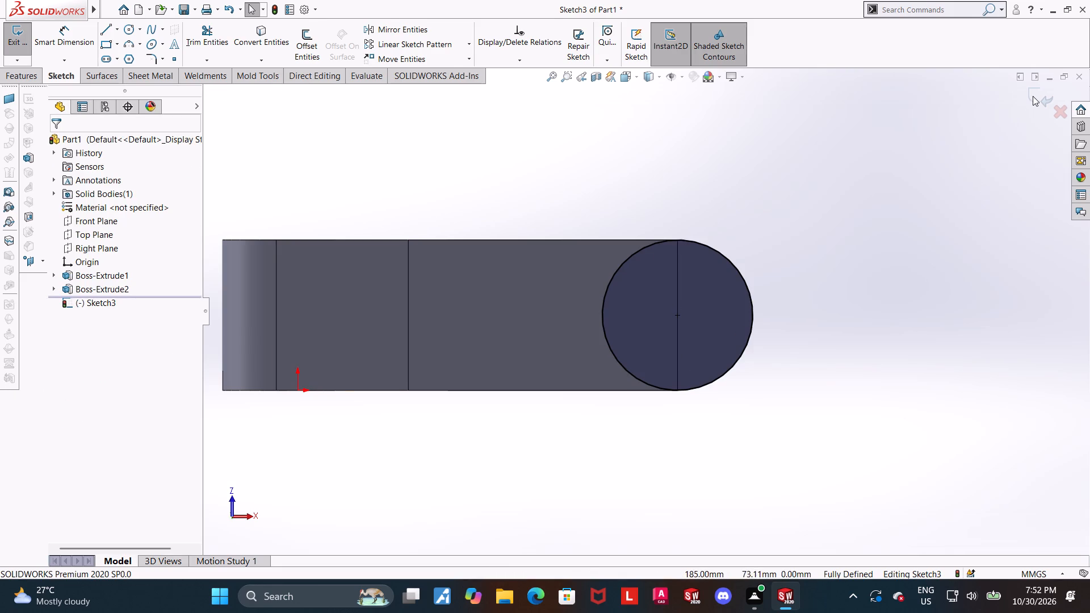
pyautogui.click(1033, 96)
# Extrude the circle in the reversed direction, Up To Surface at the lower prong's inner face with merged result, to round its end.
pyautogui.moveTo(891, 205); pyautogui.dragTo(779, 271, button='middle')
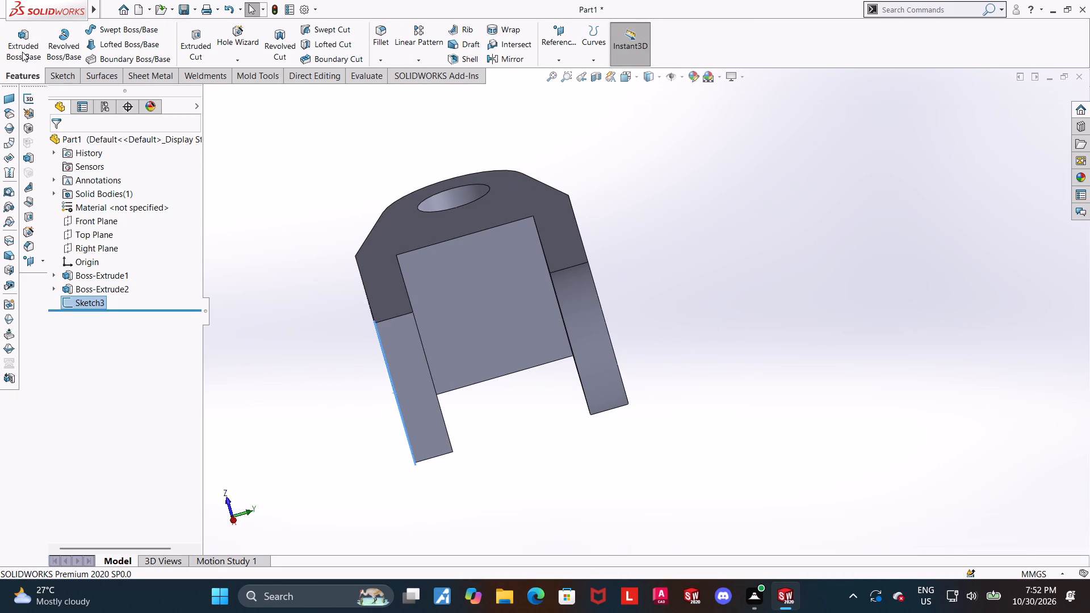
pyautogui.click(22, 52)
pyautogui.moveTo(395, 296); pyautogui.dragTo(364, 314, button='middle')
pyautogui.click(68, 221)
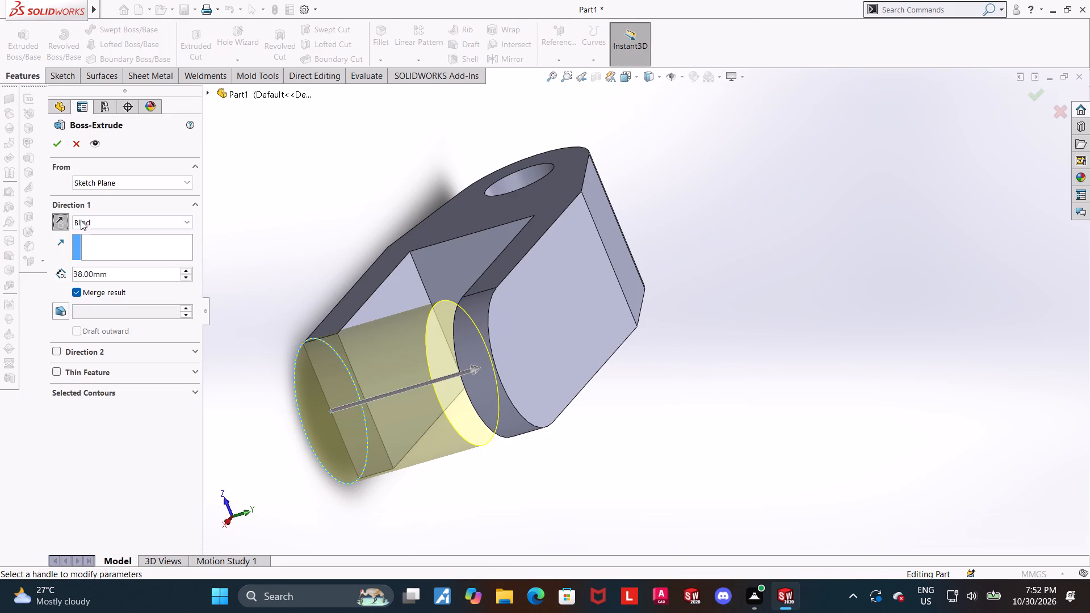
pyautogui.click(81, 220)
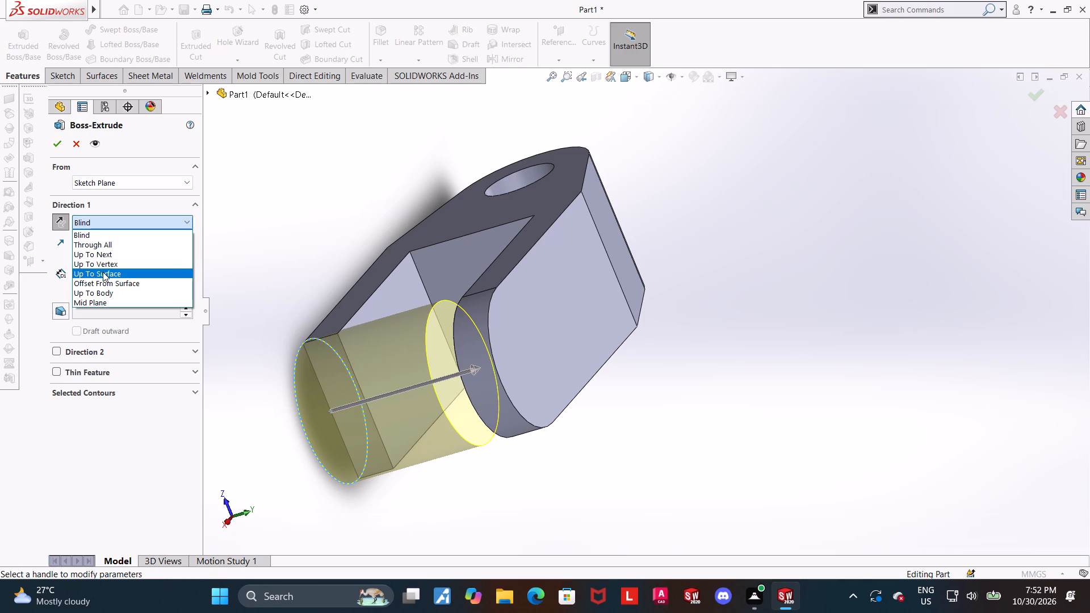
pyautogui.click(103, 272)
pyautogui.click(413, 354)
pyautogui.click(60, 142)
# Examine the fork from several angles, checking both rounded prong ends, the slot and the hub hole.
pyautogui.scroll(3, 607, 281)
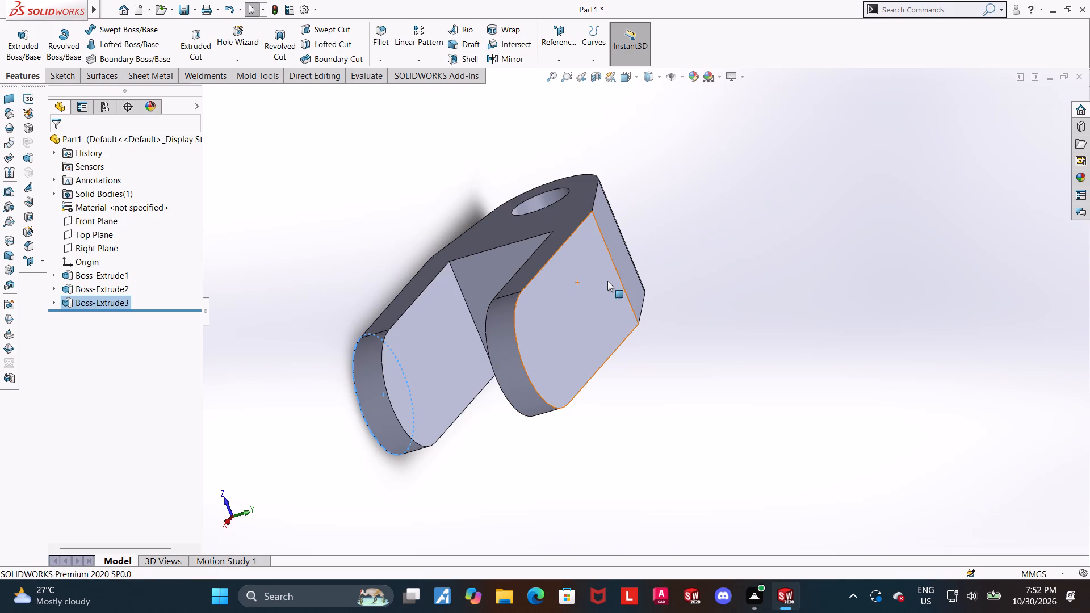
pyautogui.hotkey('ctrl', '7')
pyautogui.scroll(2, 697, 313)
pyautogui.moveTo(837, 352); pyautogui.dragTo(887, 225, button='middle')
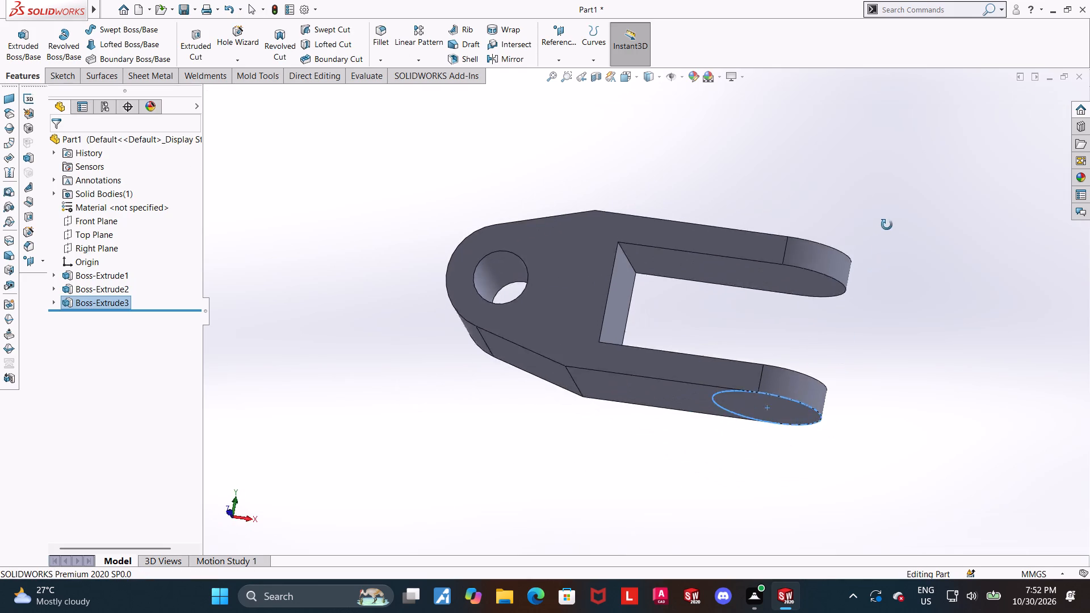
pyautogui.moveTo(887, 225); pyautogui.dragTo(863, 221, button='middle')
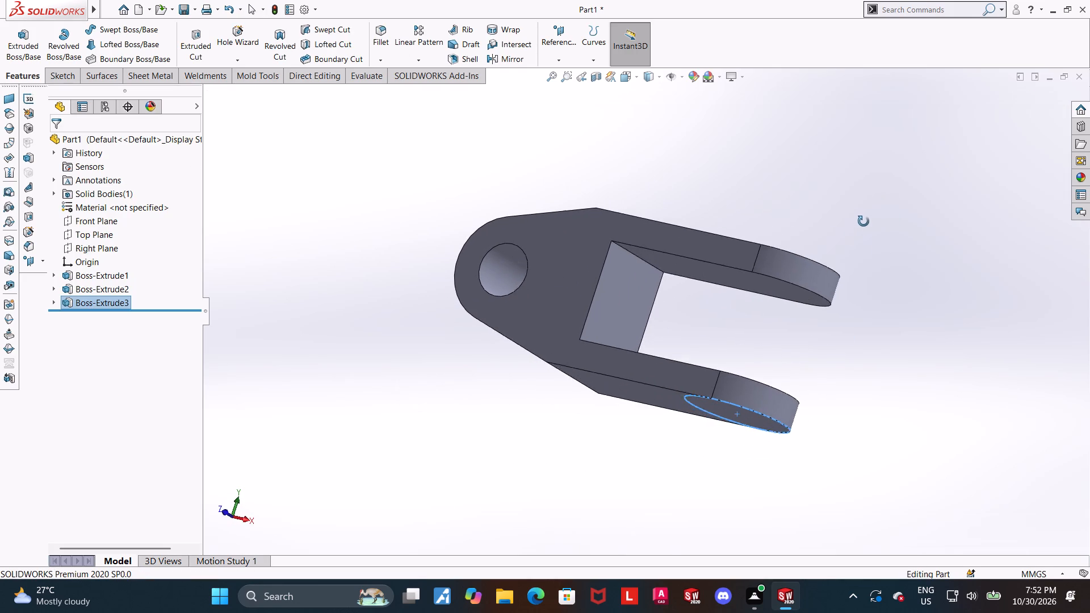
pyautogui.moveTo(863, 221); pyautogui.dragTo(908, 200, button='middle')
pyautogui.moveTo(817, 485); pyautogui.dragTo(824, 376, button='middle')
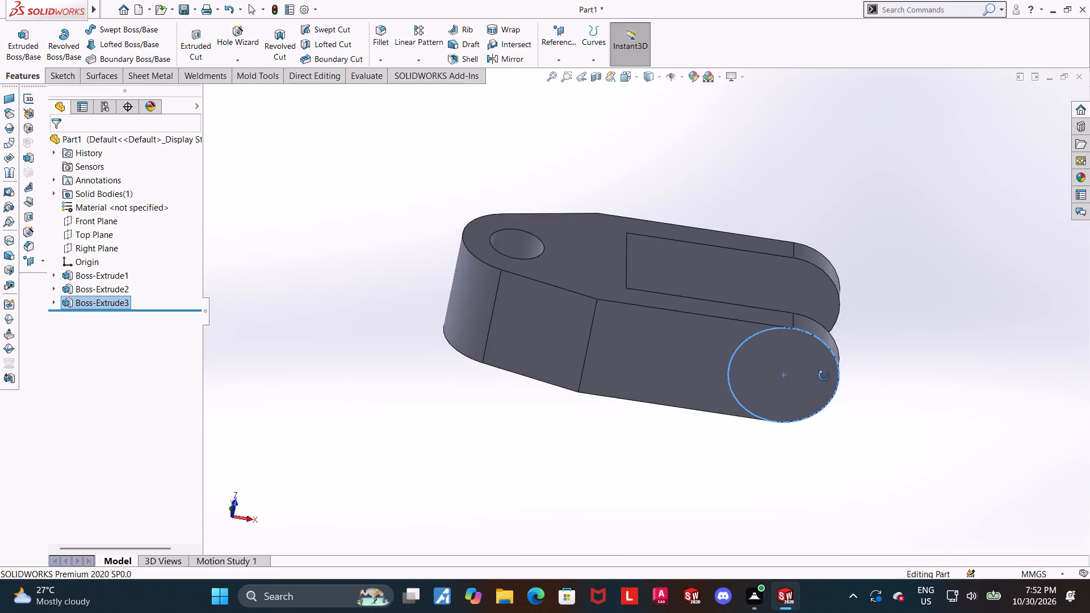
pyautogui.moveTo(824, 376); pyautogui.dragTo(808, 296, button='middle')
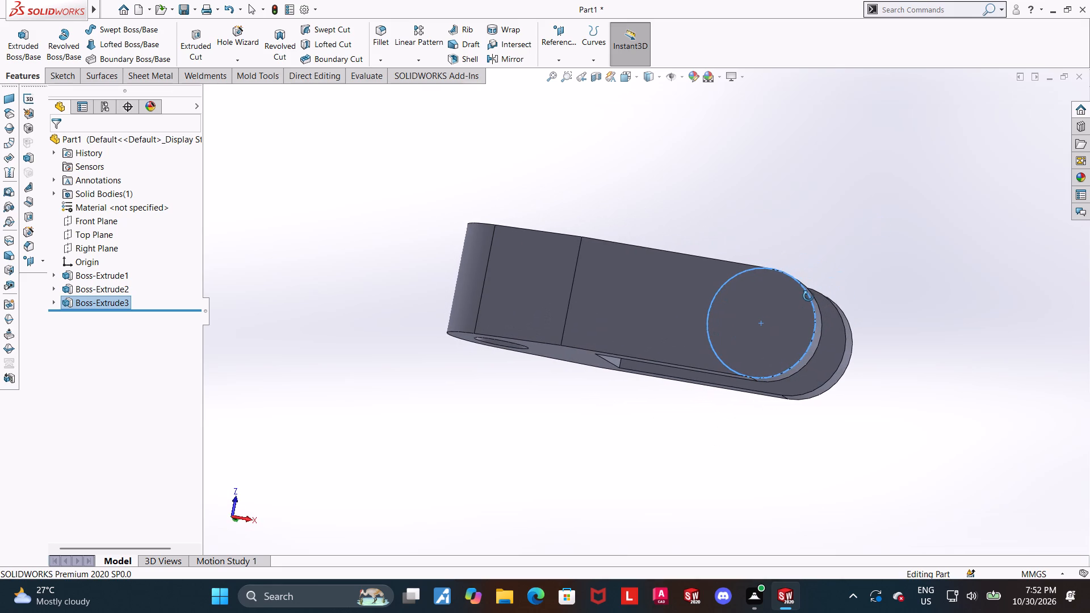
pyautogui.moveTo(808, 296); pyautogui.dragTo(810, 293, button='middle')
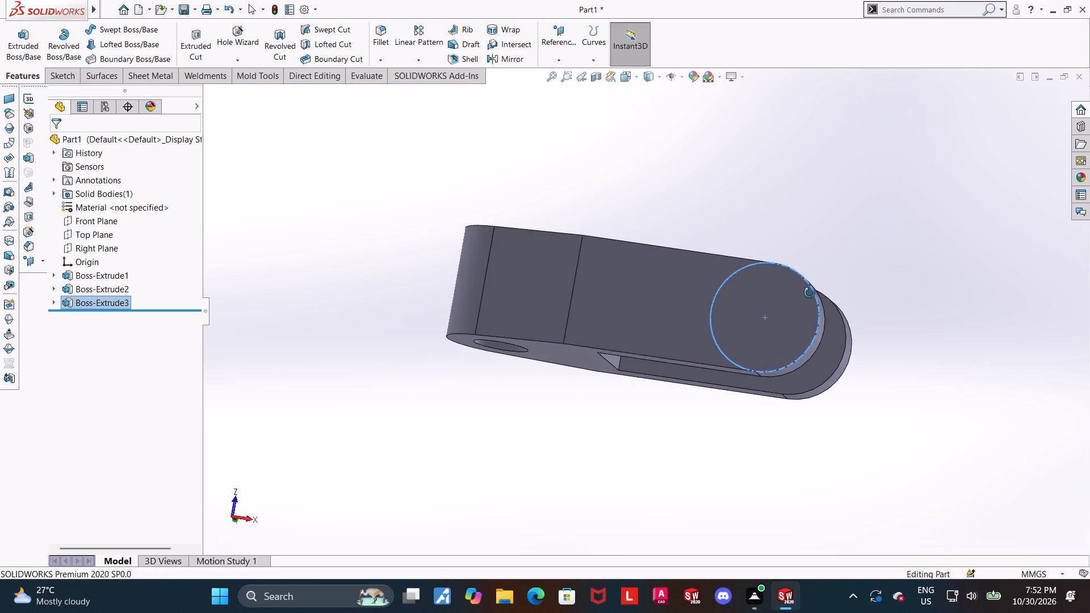
pyautogui.moveTo(810, 293); pyautogui.dragTo(857, 210, button='middle')
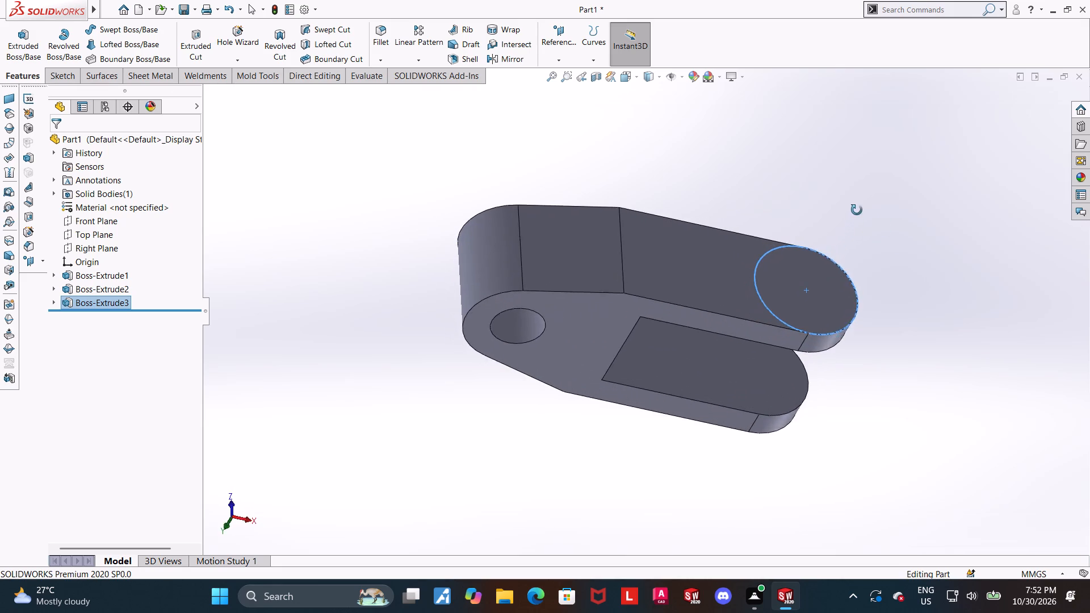
pyautogui.moveTo(857, 210); pyautogui.dragTo(840, 203, button='middle')
pyautogui.moveTo(710, 375); pyautogui.dragTo(736, 348, button='middle')
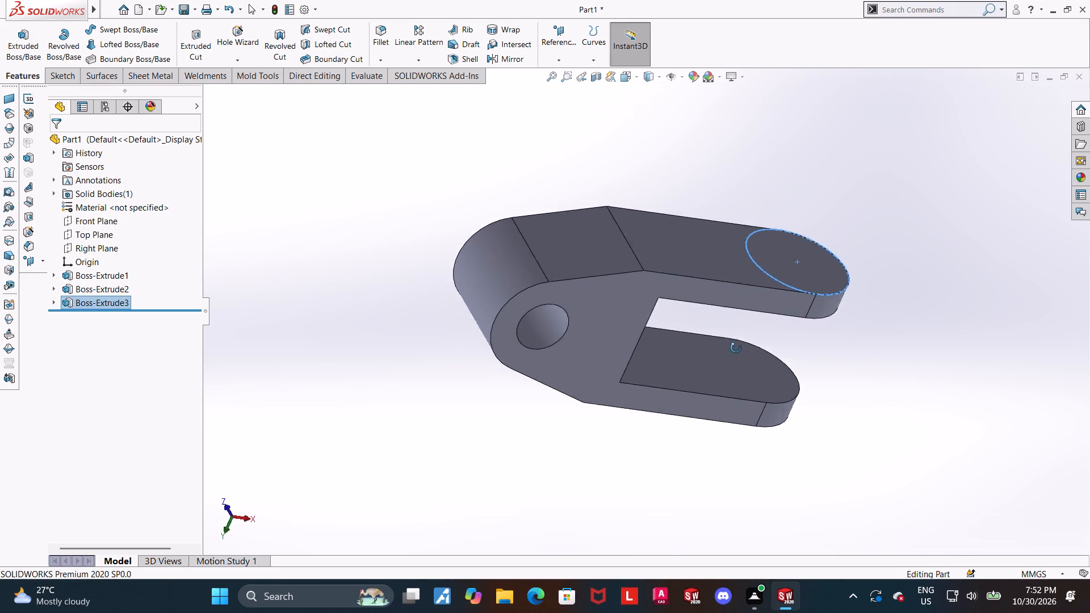
pyautogui.moveTo(736, 348); pyautogui.dragTo(711, 371, button='middle')
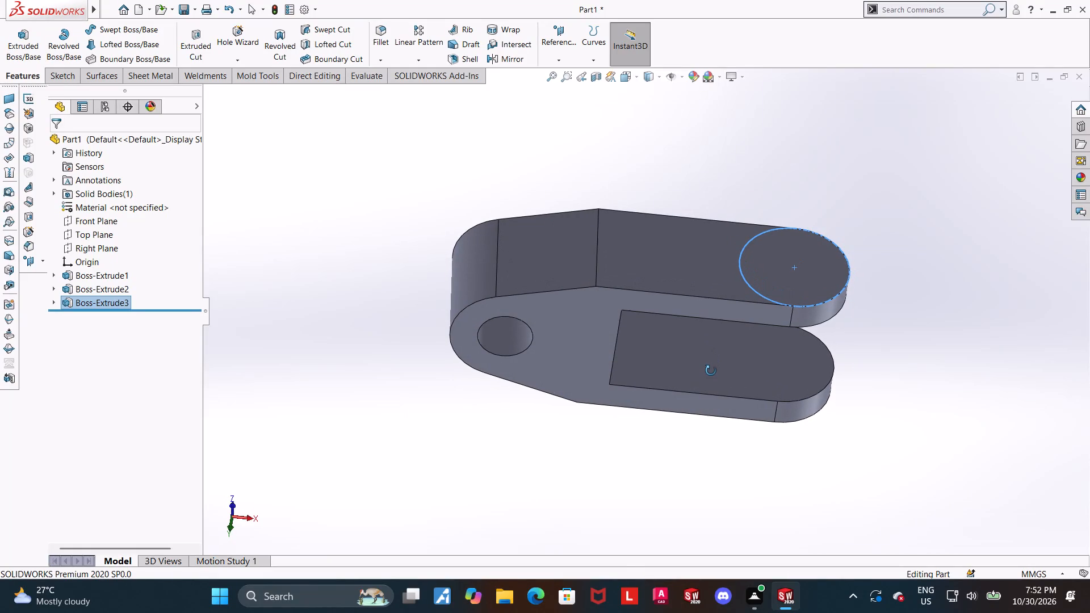
pyautogui.moveTo(711, 371); pyautogui.dragTo(708, 305, button='middle')
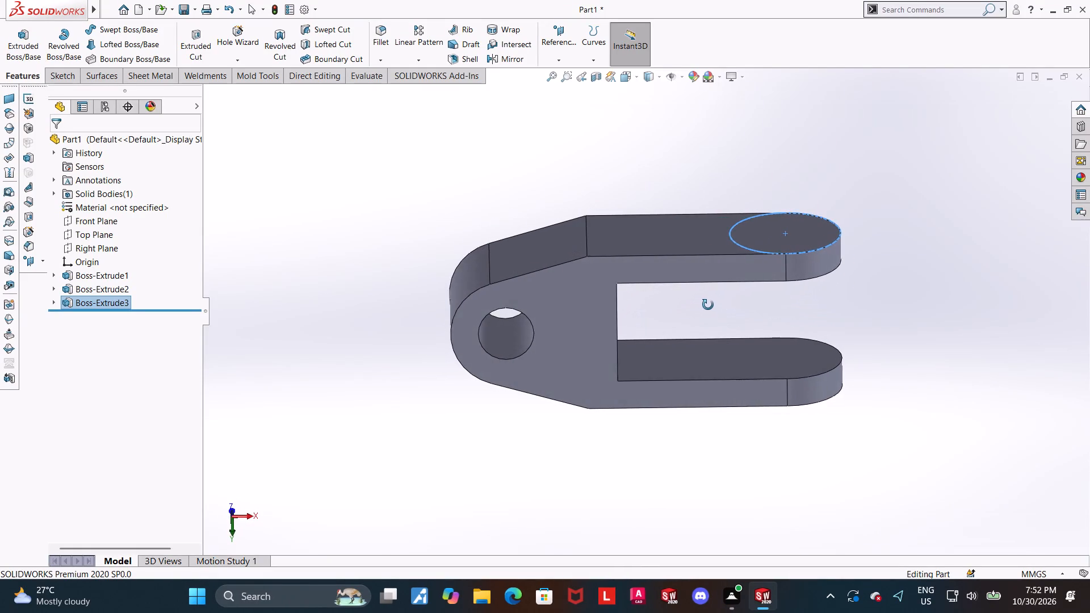
pyautogui.moveTo(708, 305); pyautogui.dragTo(703, 316, button='middle')
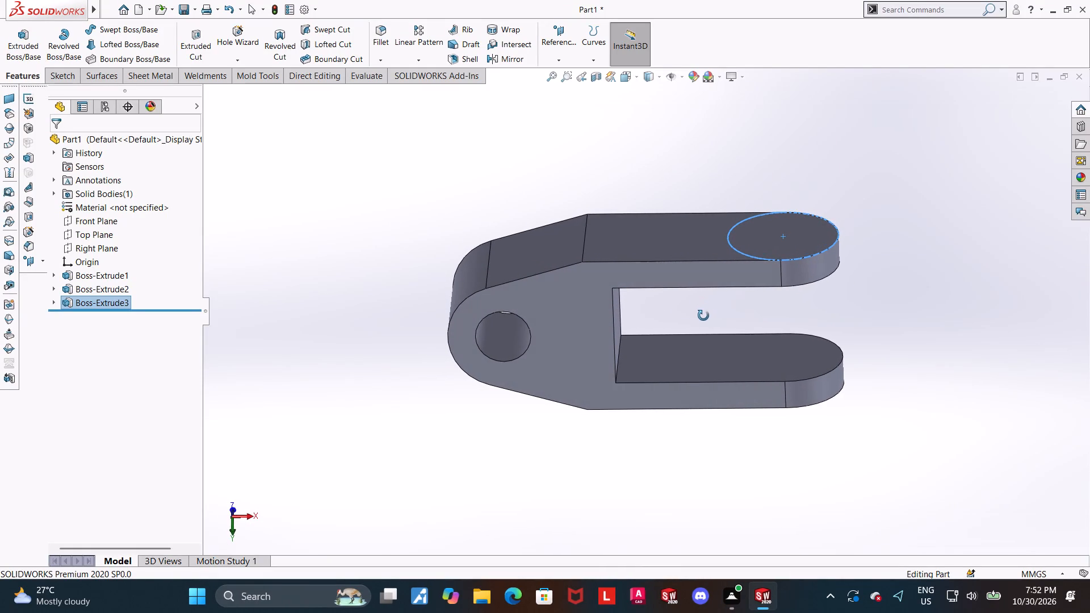
pyautogui.moveTo(703, 316); pyautogui.dragTo(697, 320, button='middle')
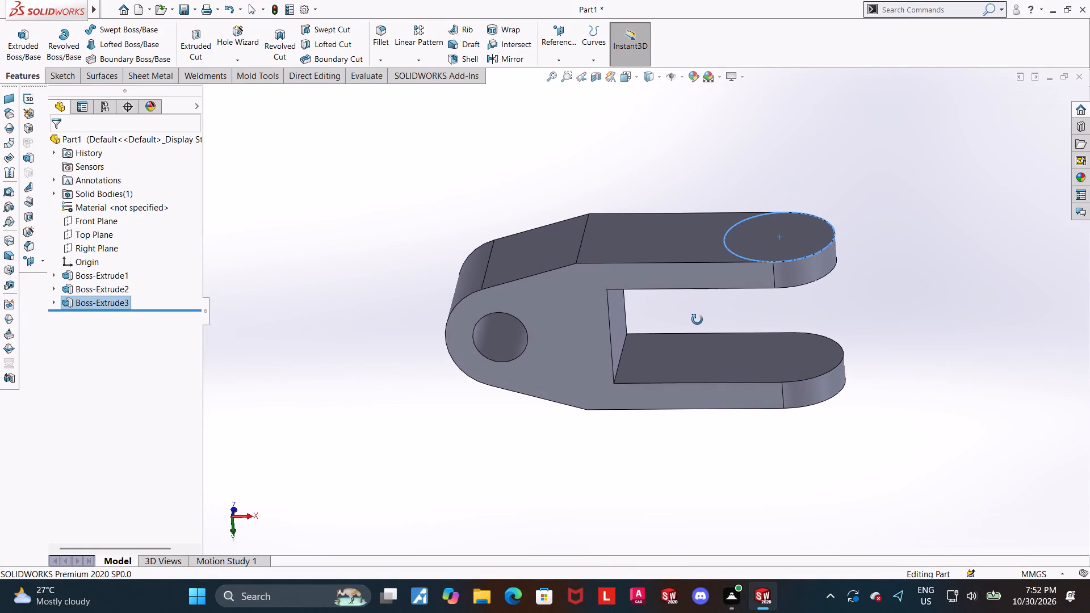
pyautogui.moveTo(697, 320); pyautogui.dragTo(696, 320, button='middle')
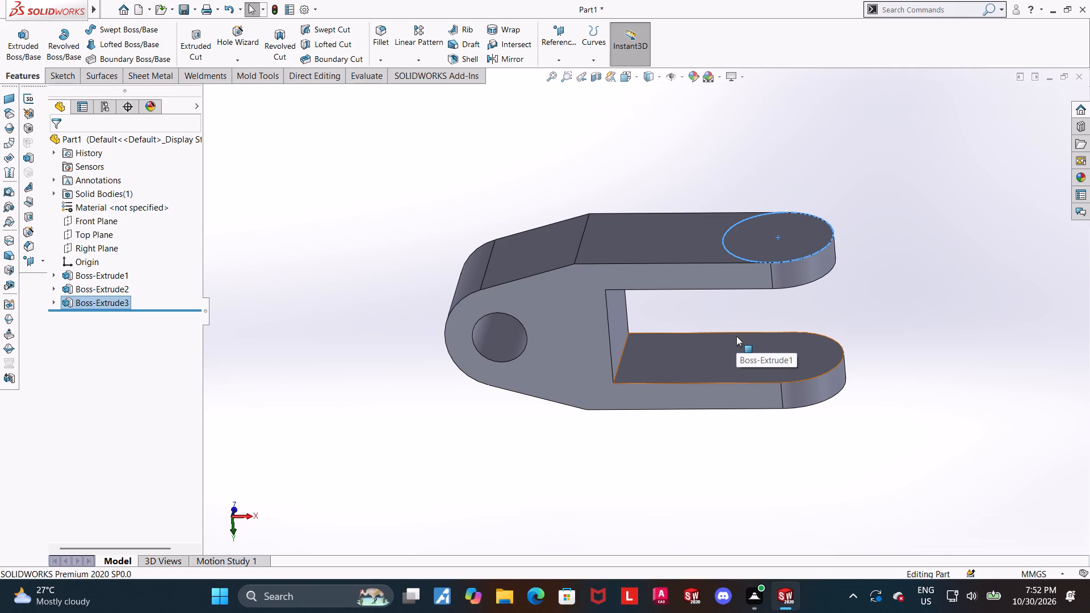
# Start a new sketch on the lower prong's outer flat face and orient the view normal to it.
pyautogui.scroll(1, 735, 330)
pyautogui.moveTo(735, 330); pyautogui.dragTo(740, 377, button='middle')
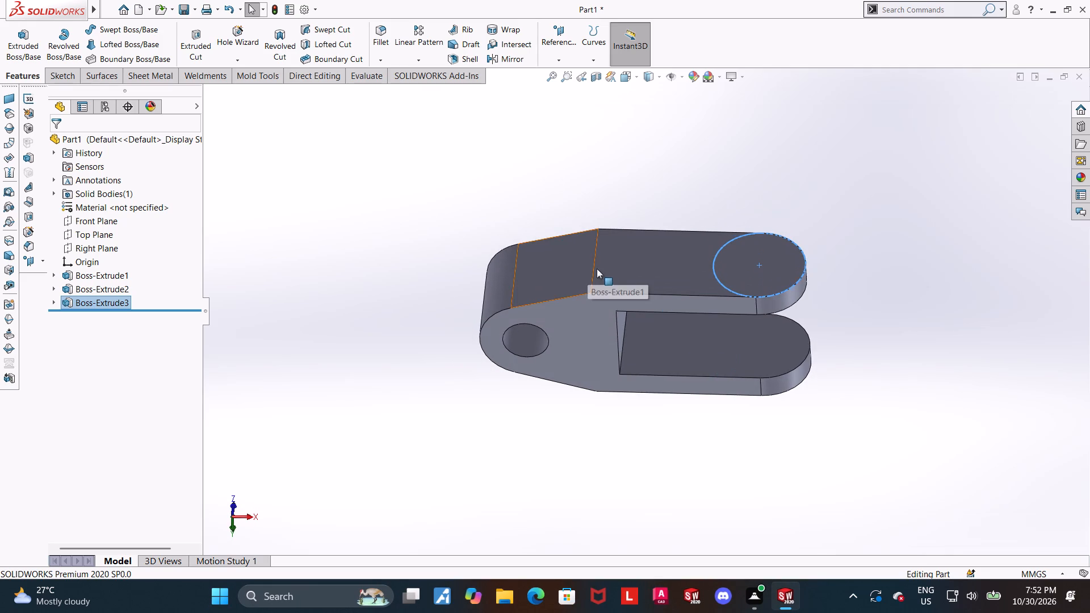
pyautogui.moveTo(602, 270); pyautogui.dragTo(614, 326, button='middle')
pyautogui.click(668, 304)
pyautogui.click(721, 267)
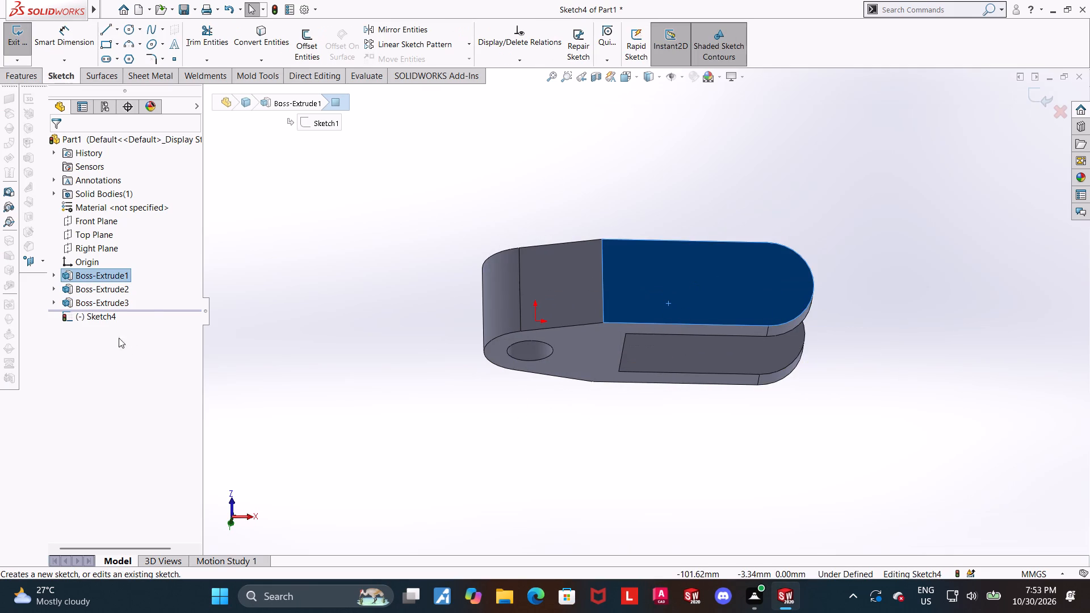
pyautogui.click(116, 321)
pyautogui.click(137, 306)
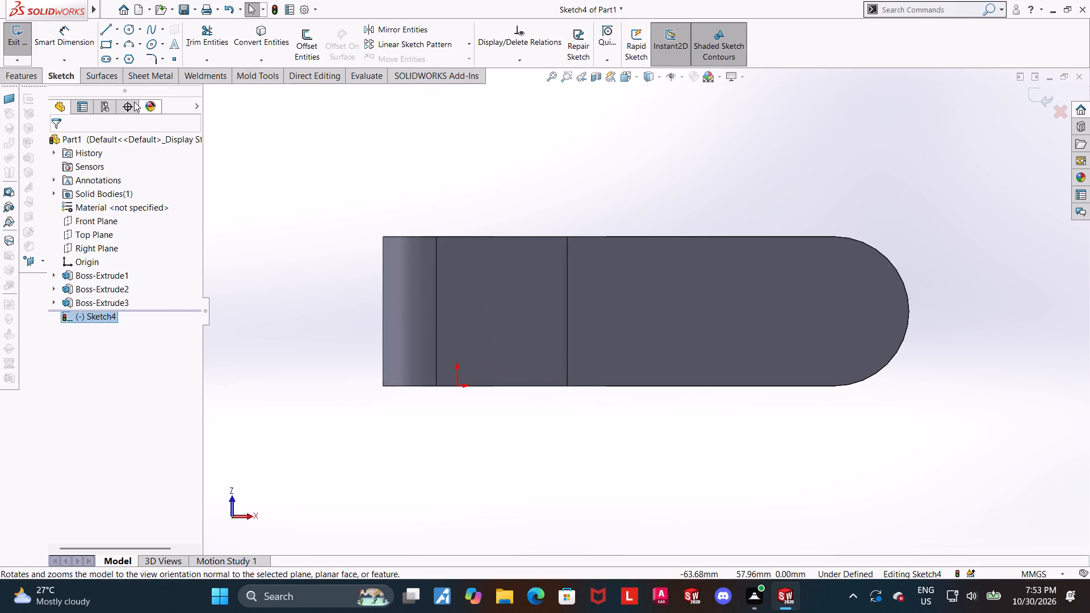
# Sketch a corner rectangle starting on the hub's outer end edge and dimension its short side to 19 mm.
pyautogui.click(108, 42)
pyautogui.click(384, 274)
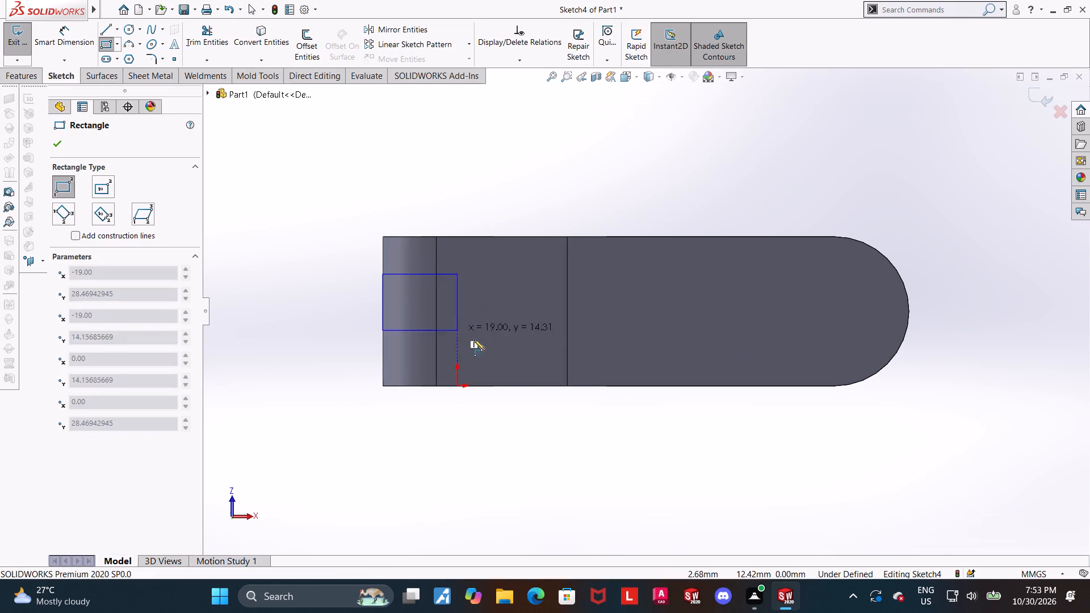
pyautogui.click(509, 342)
pyautogui.press('Escape')
pyautogui.click(43, 37)
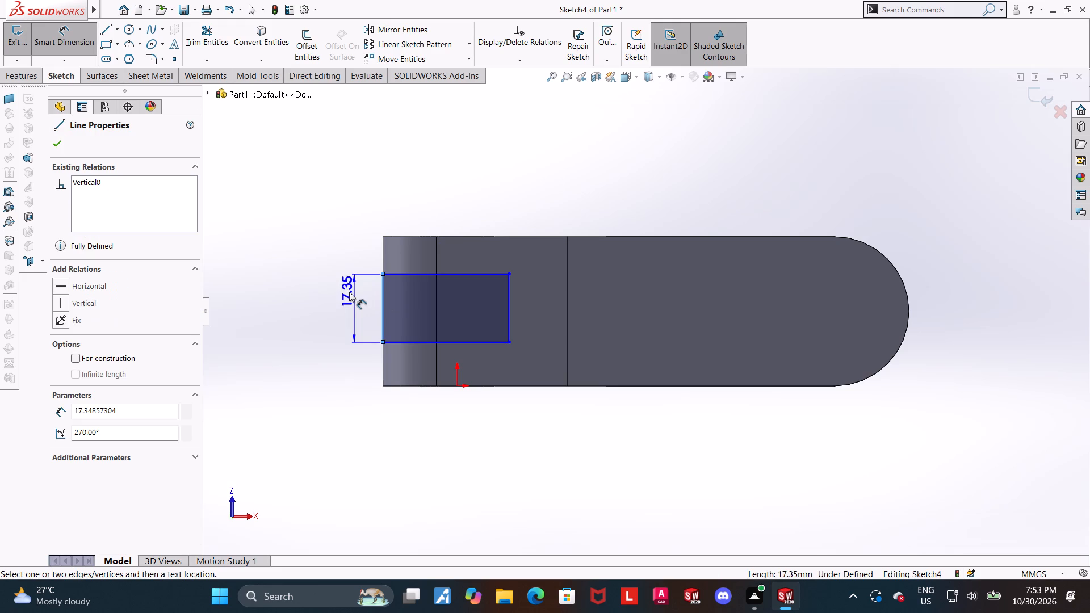
pyautogui.click(349, 292)
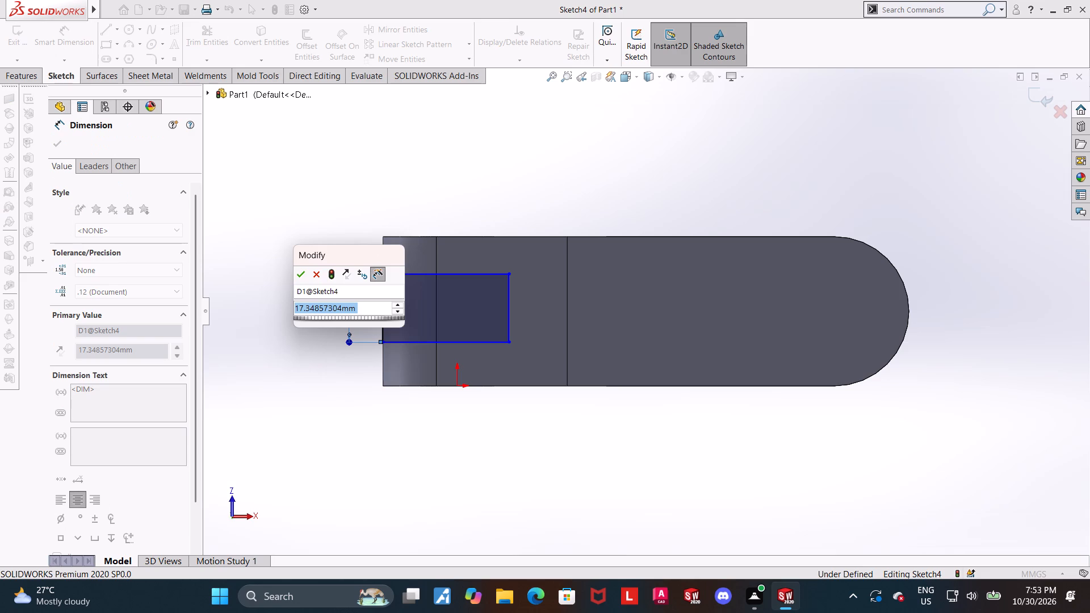
pyautogui.write('19')
pyautogui.press('Return')
pyautogui.press('Escape')
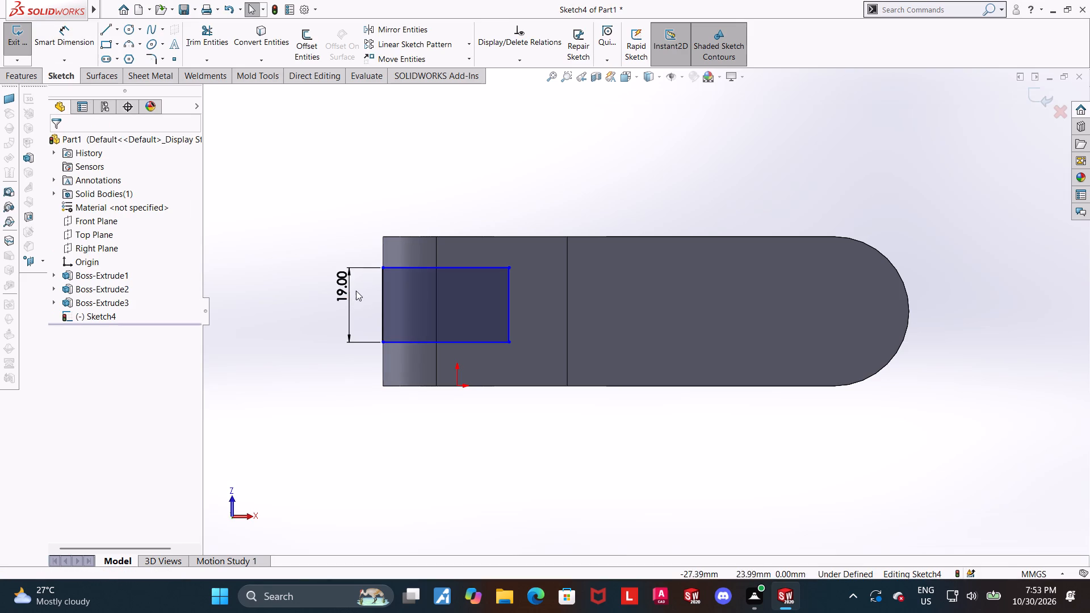
pyautogui.click(375, 435)
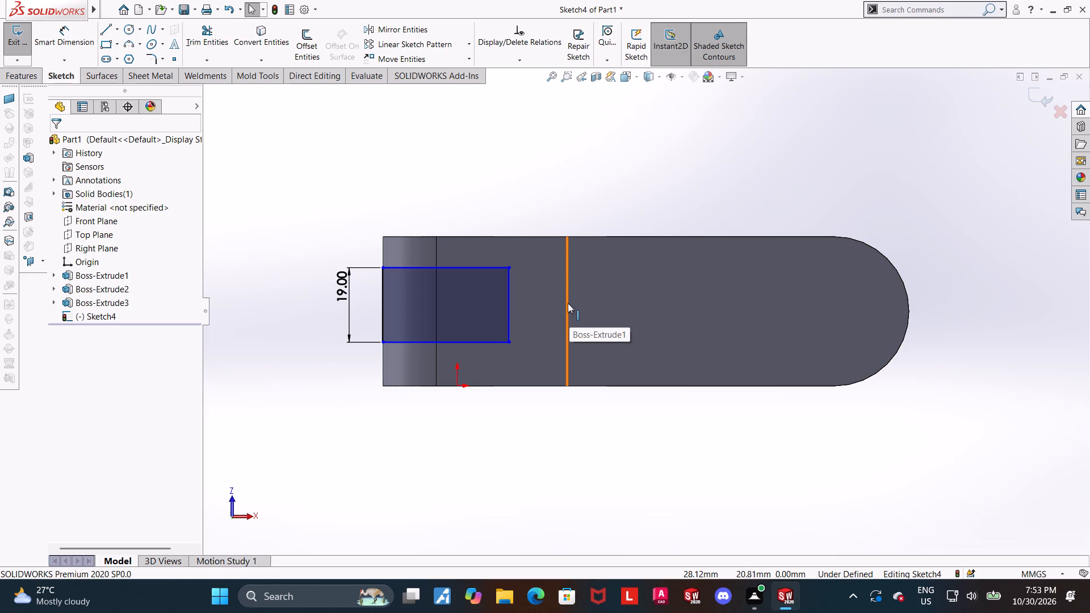
# Add a Horizontal relation between the midpoints of the rectangle's inner side and the edge where the sloping face meets the prong.
pyautogui.click(568, 312)
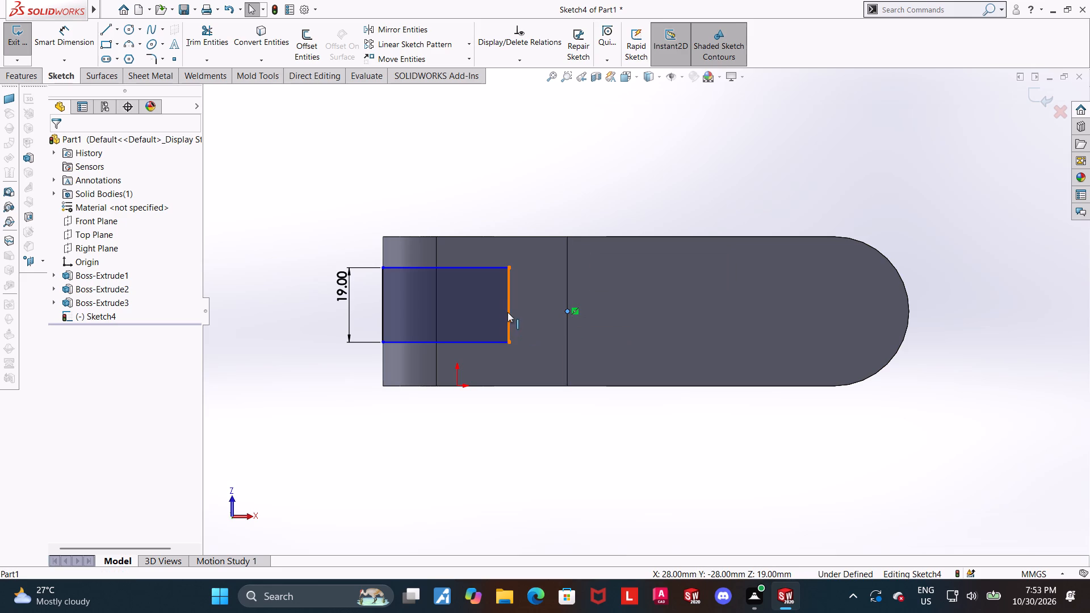
pyautogui.keyDown('ctrl'); pyautogui.click(509, 307); pyautogui.keyUp('ctrl')
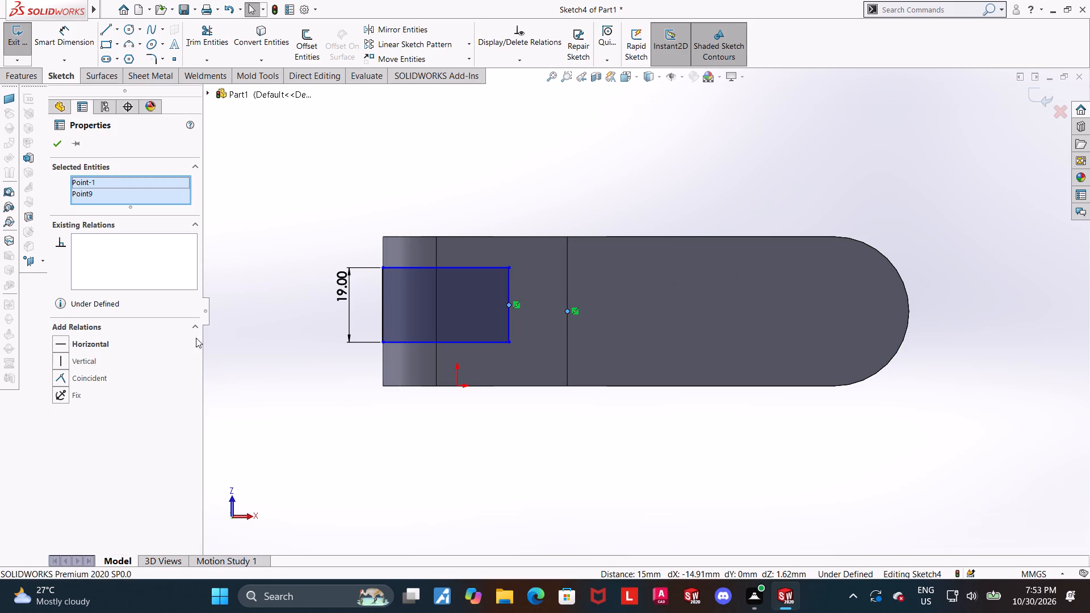
pyautogui.click(62, 339)
pyautogui.click(723, 447)
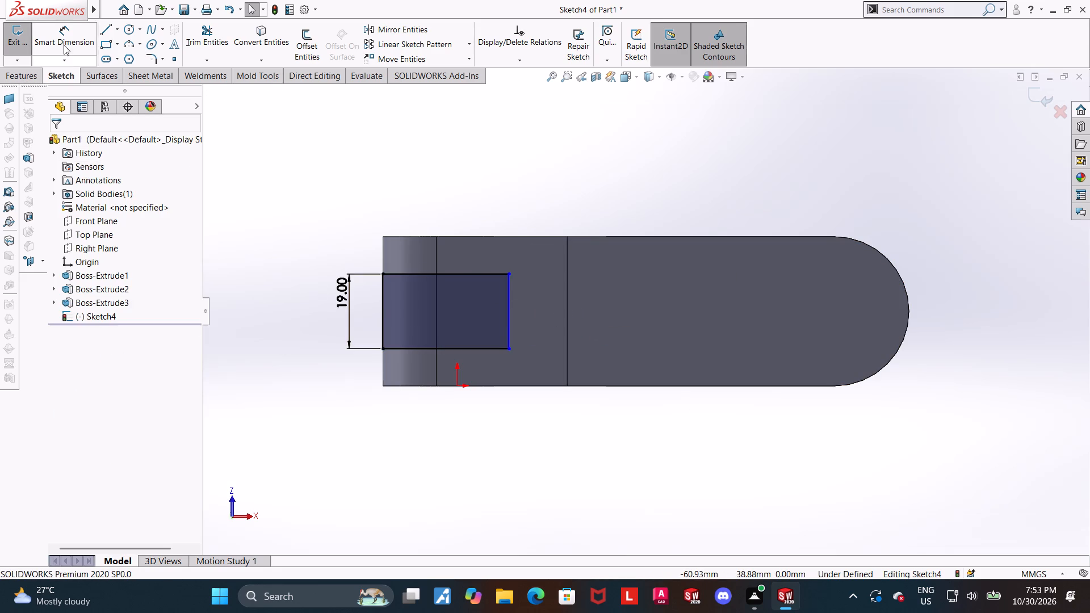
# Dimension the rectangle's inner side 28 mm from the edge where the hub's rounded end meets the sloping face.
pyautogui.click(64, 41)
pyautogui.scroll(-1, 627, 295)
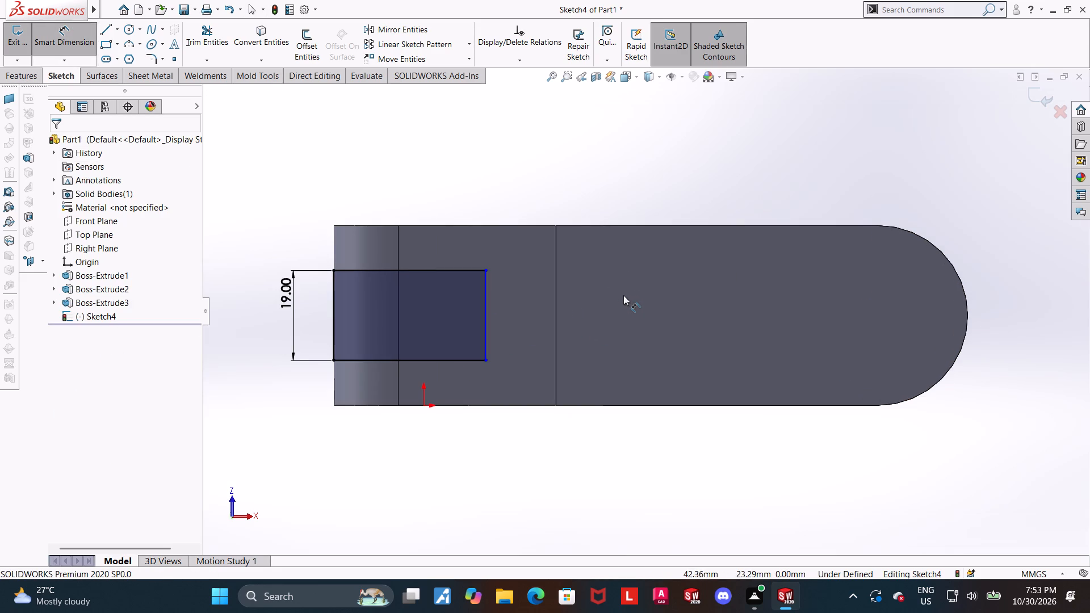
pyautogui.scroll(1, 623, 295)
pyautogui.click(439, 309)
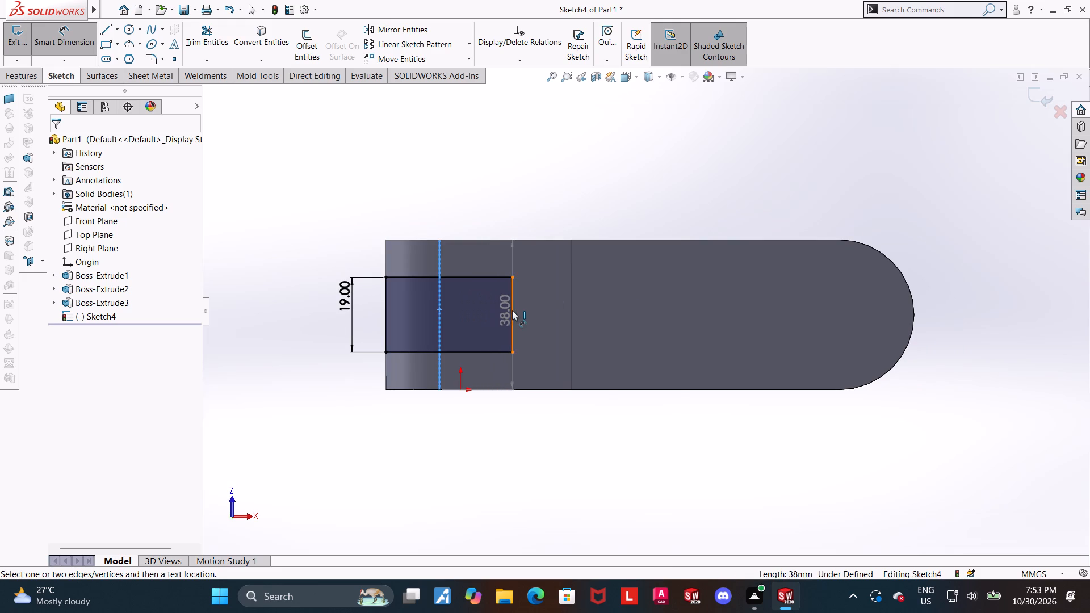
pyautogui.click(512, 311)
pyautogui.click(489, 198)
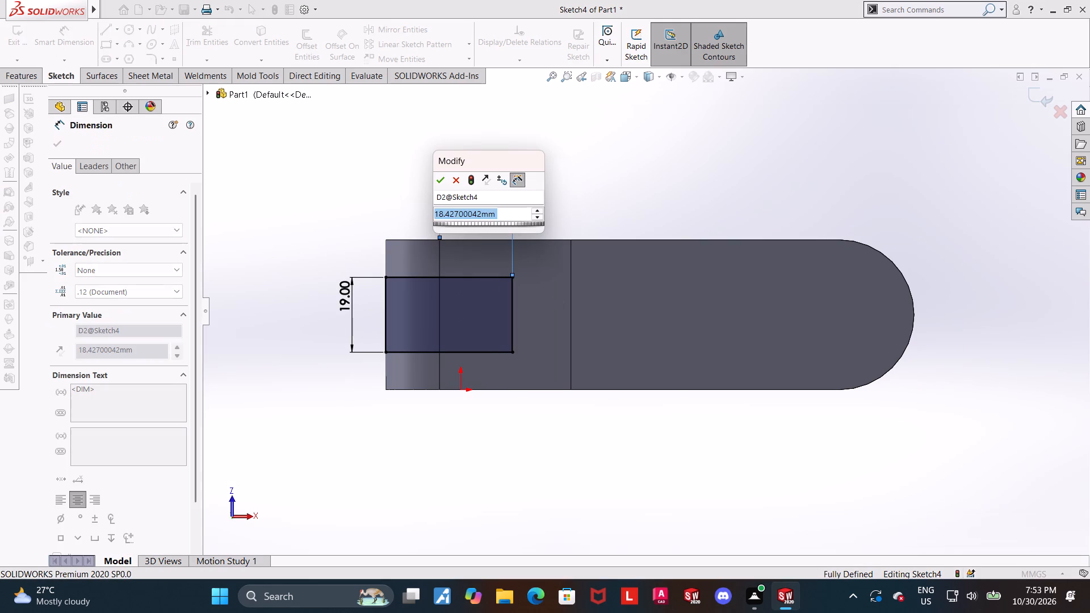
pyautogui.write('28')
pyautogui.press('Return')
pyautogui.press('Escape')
# Exit the sketch and cut-extrude the rectangle through the hub with a Blind depth of 67 mm.
pyautogui.scroll(1, 562, 350)
pyautogui.moveTo(585, 351); pyautogui.dragTo(575, 169, button='middle')
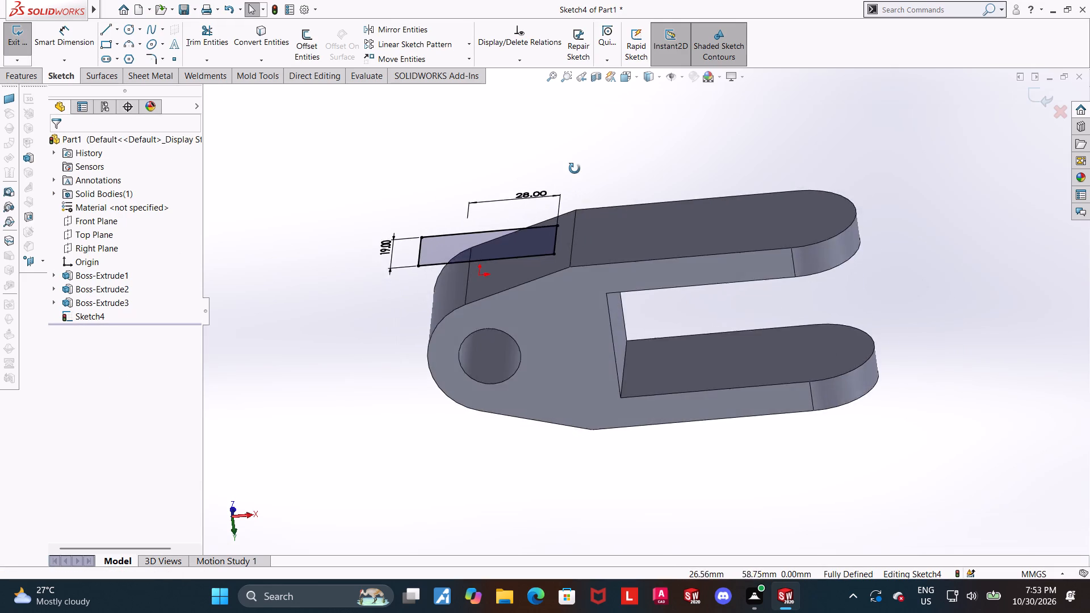
pyautogui.moveTo(575, 169); pyautogui.dragTo(587, 191, button='middle')
pyautogui.click(1038, 94)
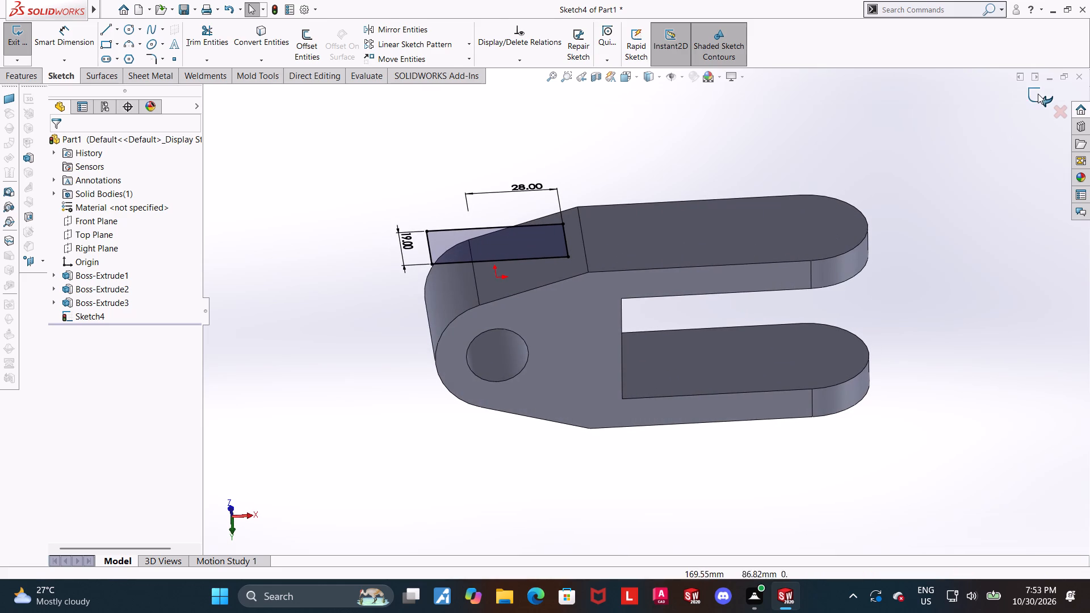
pyautogui.click(206, 44)
pyautogui.moveTo(435, 338); pyautogui.dragTo(442, 193, button='middle')
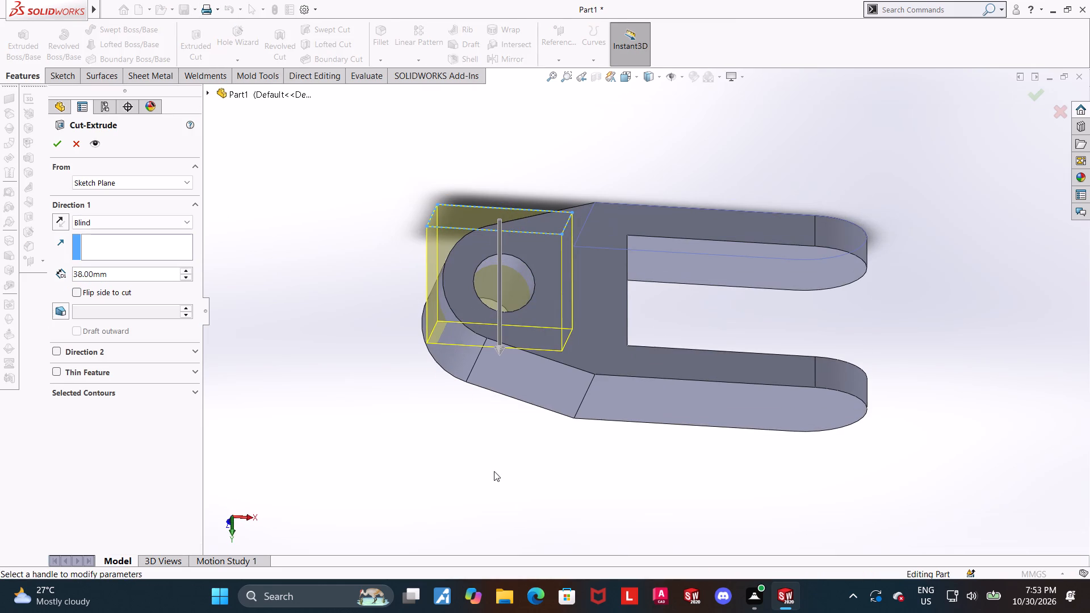
pyautogui.moveTo(501, 349); pyautogui.dragTo(494, 426)
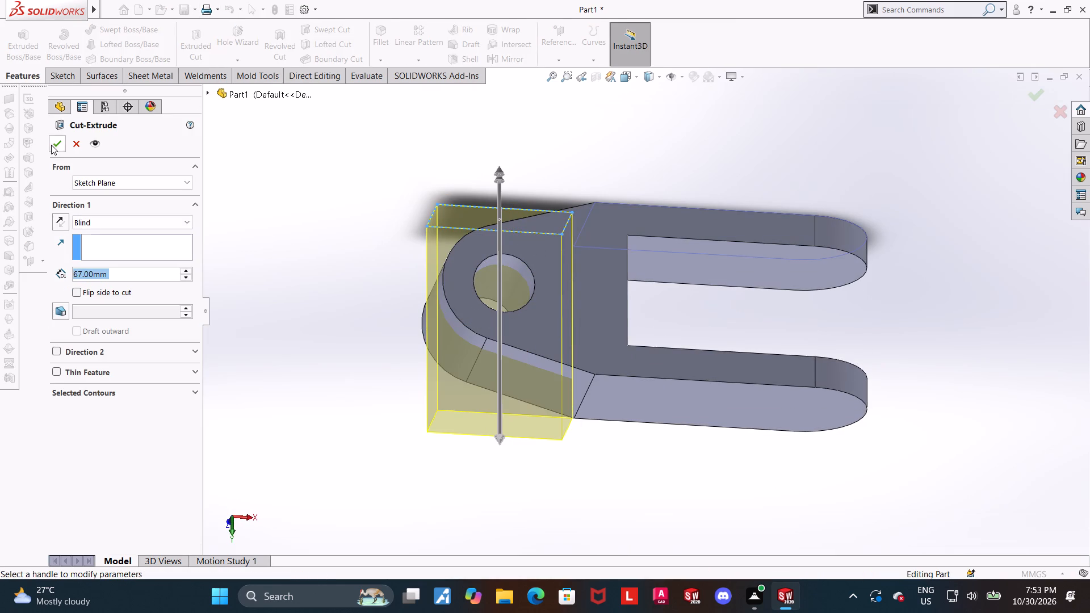
pyautogui.click(51, 145)
# Examine the new hub slot from several angles, including the isometric view.
pyautogui.moveTo(687, 398); pyautogui.dragTo(653, 523, button='middle')
pyautogui.click(622, 453)
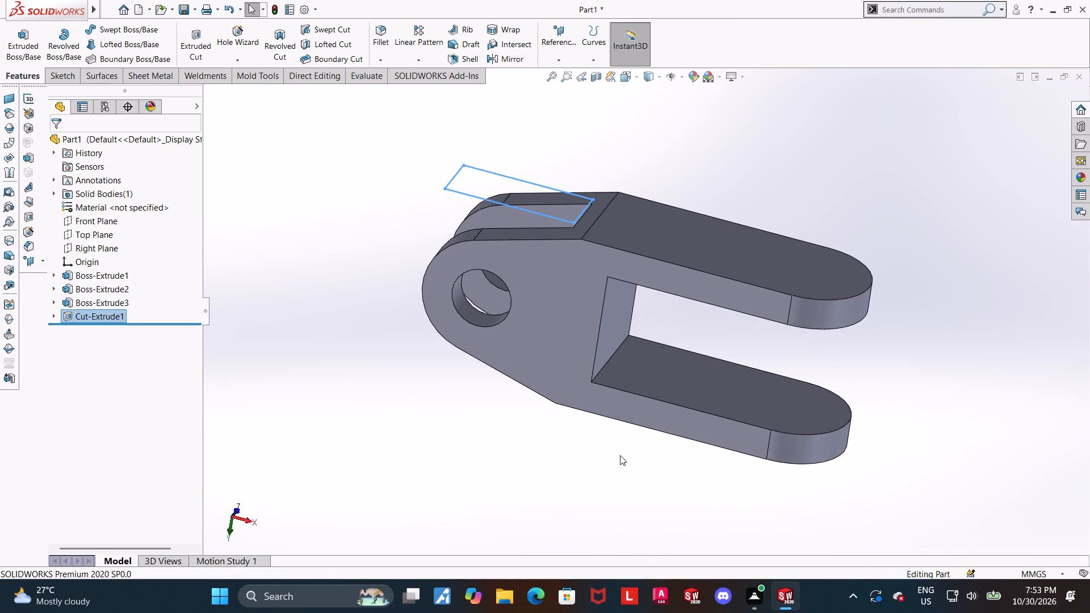
pyautogui.moveTo(622, 433); pyautogui.dragTo(628, 469, button='middle')
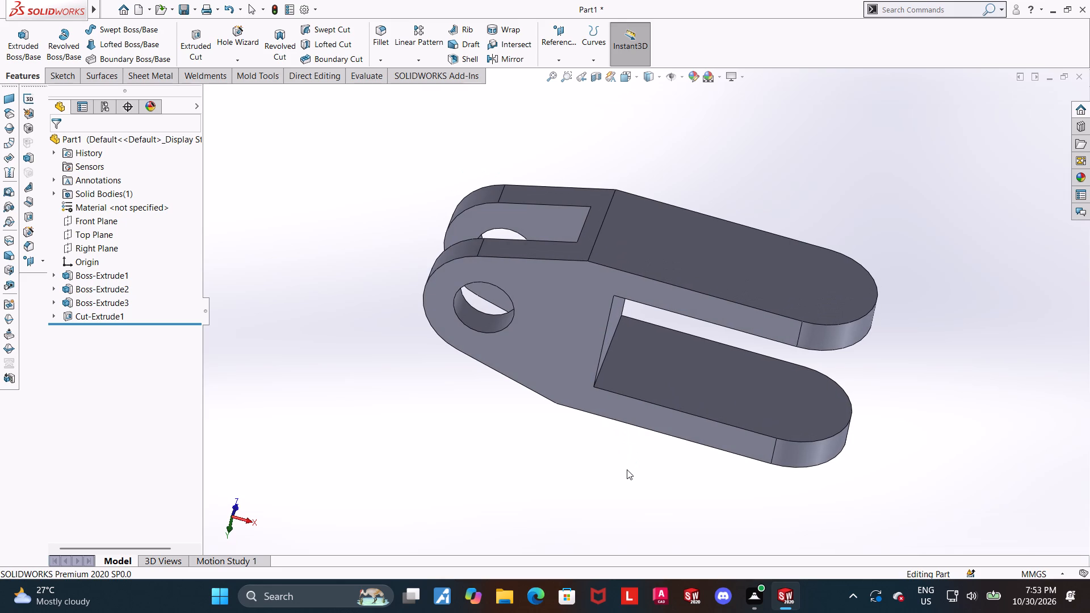
pyautogui.hotkey('ctrl', '7')
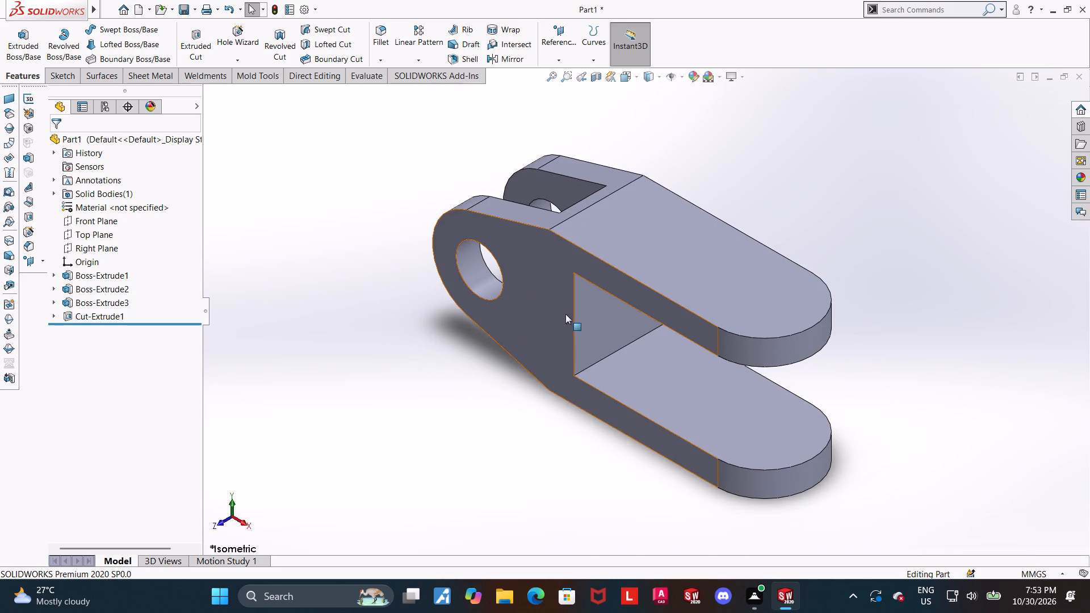
pyautogui.scroll(2, 565, 299)
pyautogui.scroll(-5, 649, 263)
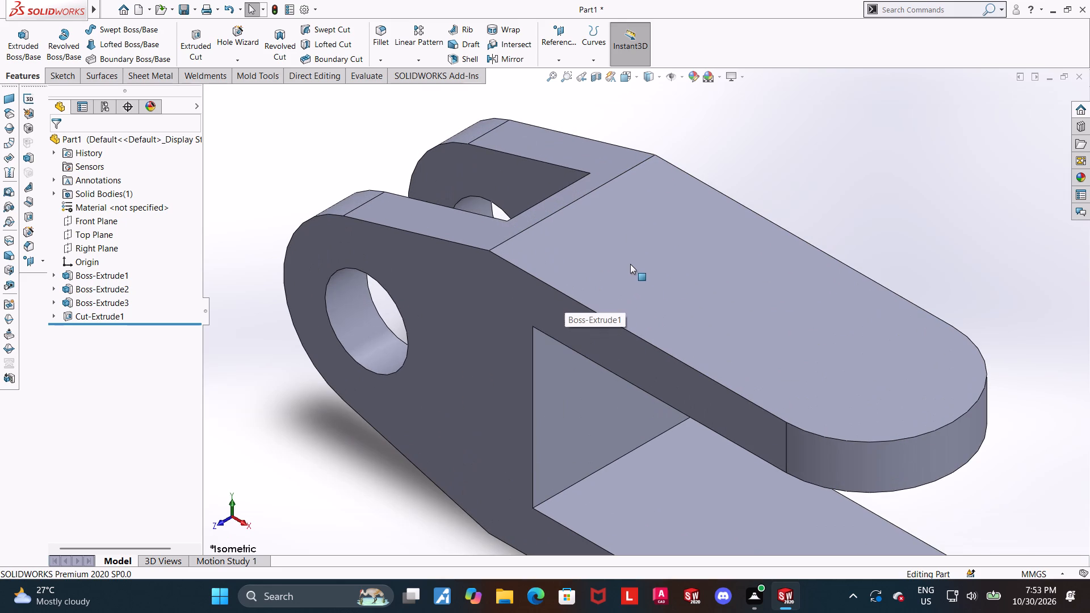
pyautogui.moveTo(627, 256); pyautogui.dragTo(644, 183, button='middle')
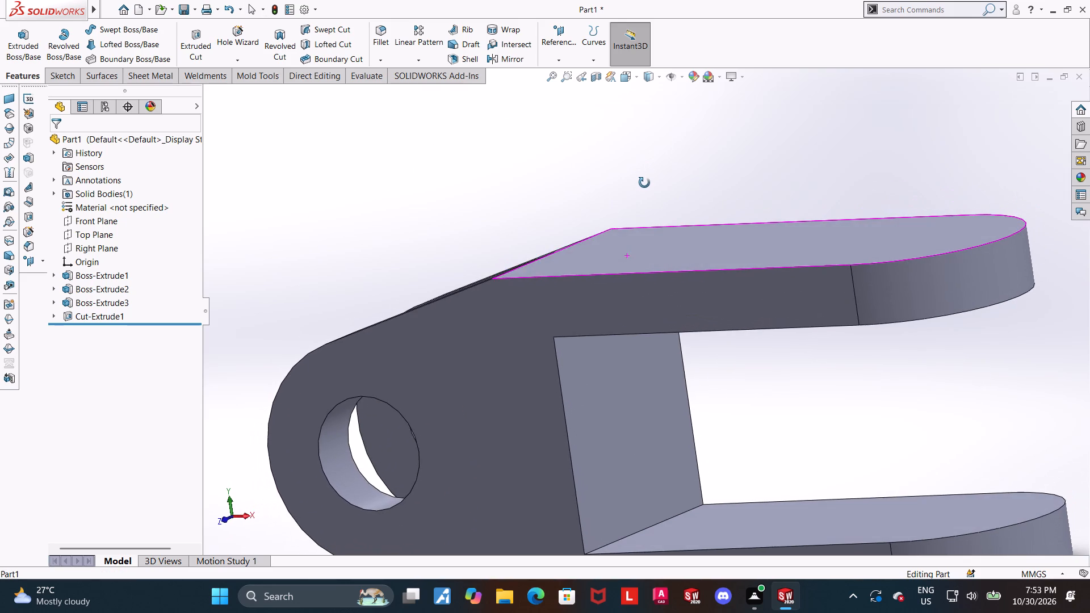
pyautogui.moveTo(644, 183); pyautogui.dragTo(642, 184, button='middle')
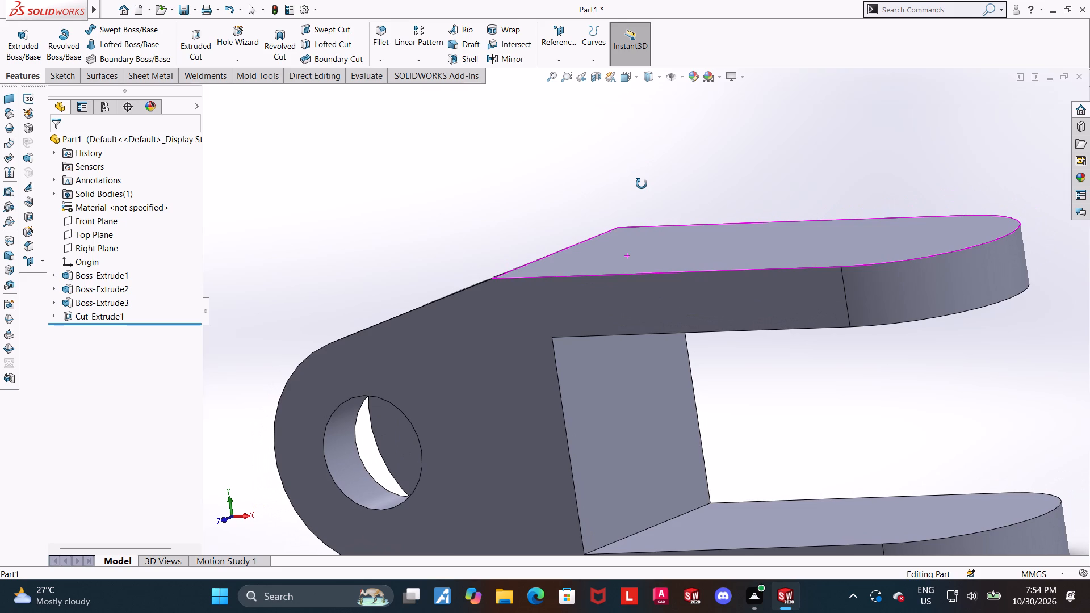
pyautogui.moveTo(642, 184); pyautogui.dragTo(642, 186, button='middle')
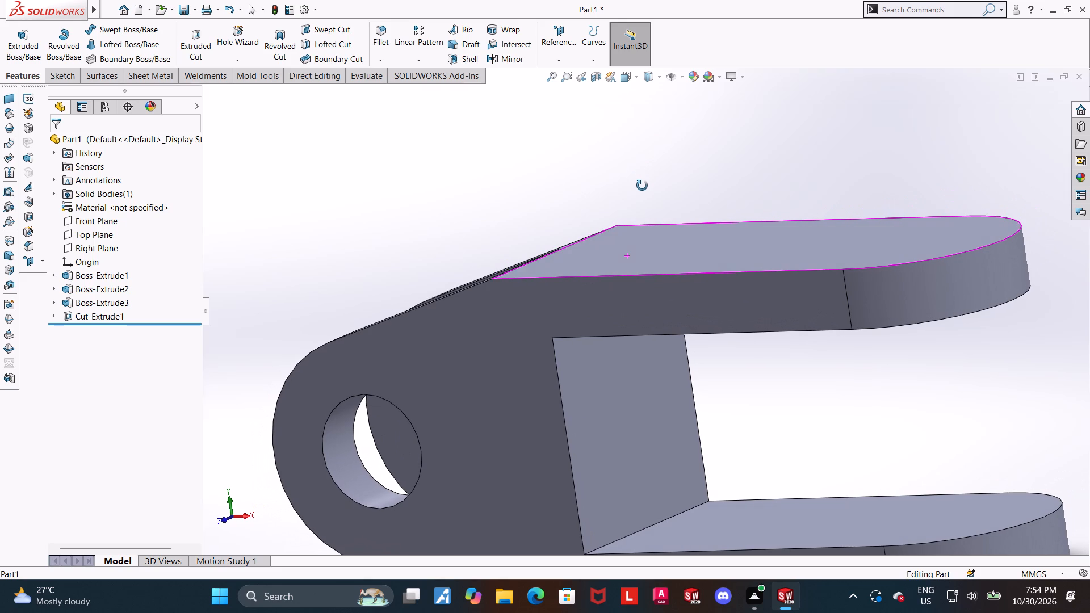
pyautogui.moveTo(642, 186); pyautogui.dragTo(657, 257, button='middle')
# Show the part in top view with hidden lines visible and examine the hub slot's depth against the surrounding edges.
pyautogui.click(625, 75)
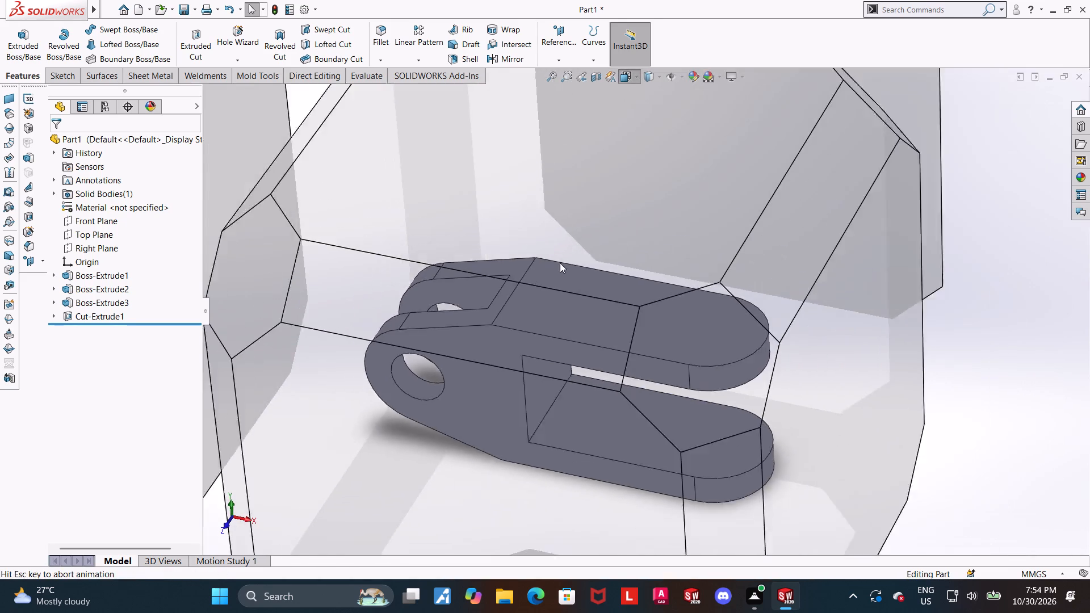
pyautogui.click(537, 274)
pyautogui.click(642, 75)
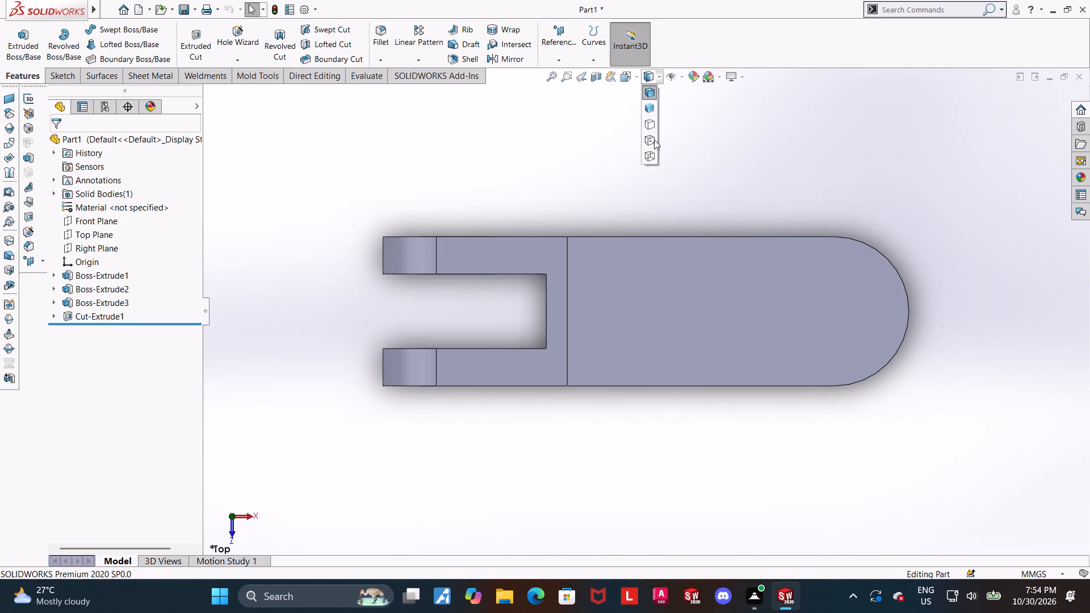
pyautogui.click(655, 144)
pyautogui.scroll(-1, 639, 375)
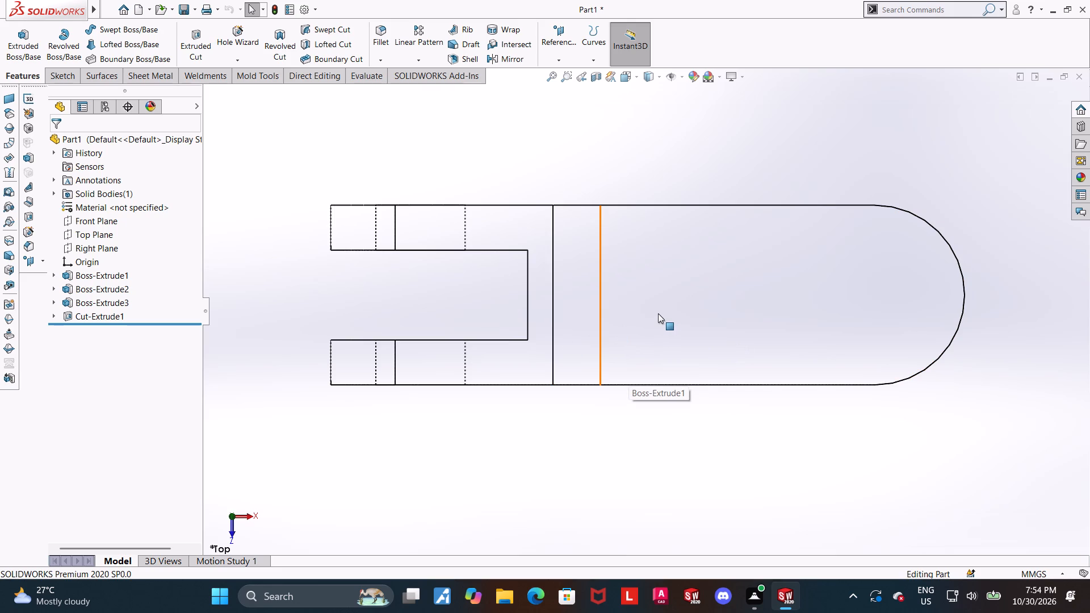
pyautogui.moveTo(701, 427); pyautogui.dragTo(703, 254, button='middle')
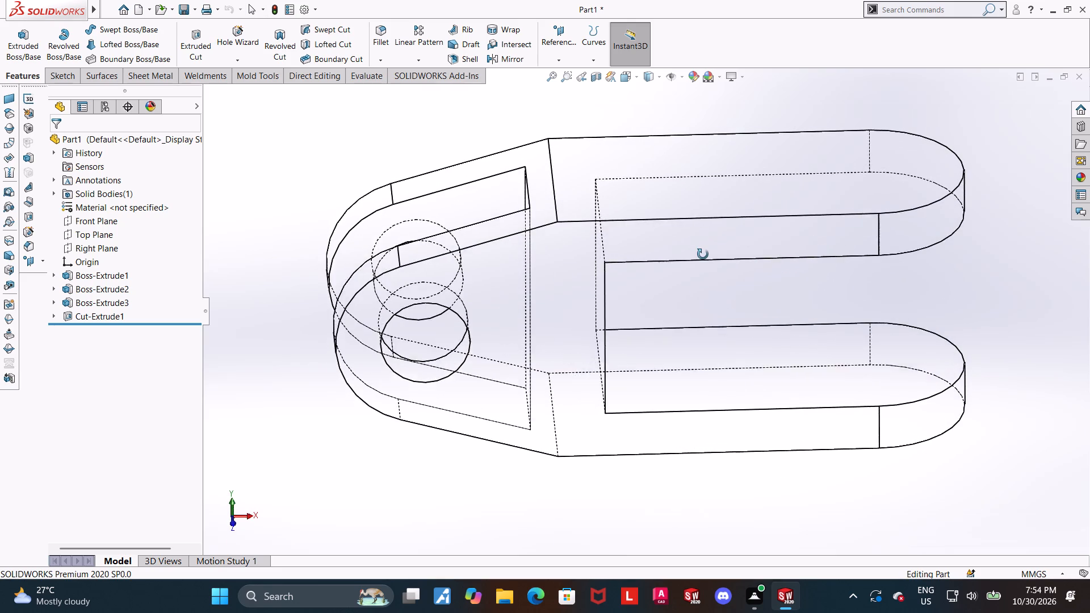
pyautogui.moveTo(703, 254); pyautogui.dragTo(702, 336, button='middle')
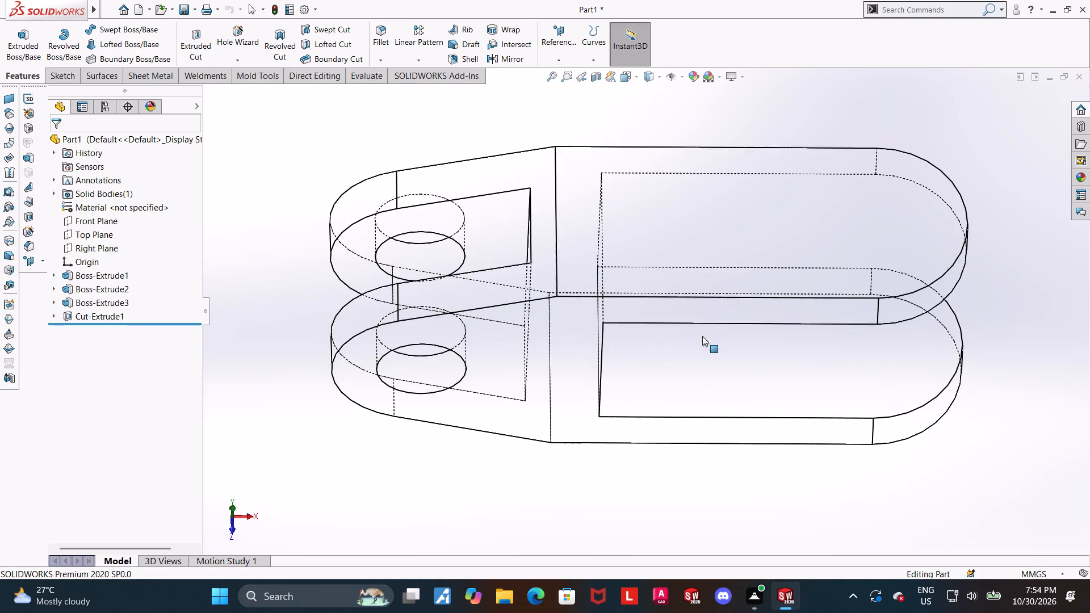
pyautogui.moveTo(702, 336); pyautogui.dragTo(702, 336, button='middle')
# Reopen the hub cut's sketch in top view and delete the 28 mm dimension locating the rectangle's inner side.
pyautogui.click(623, 76)
pyautogui.click(511, 334)
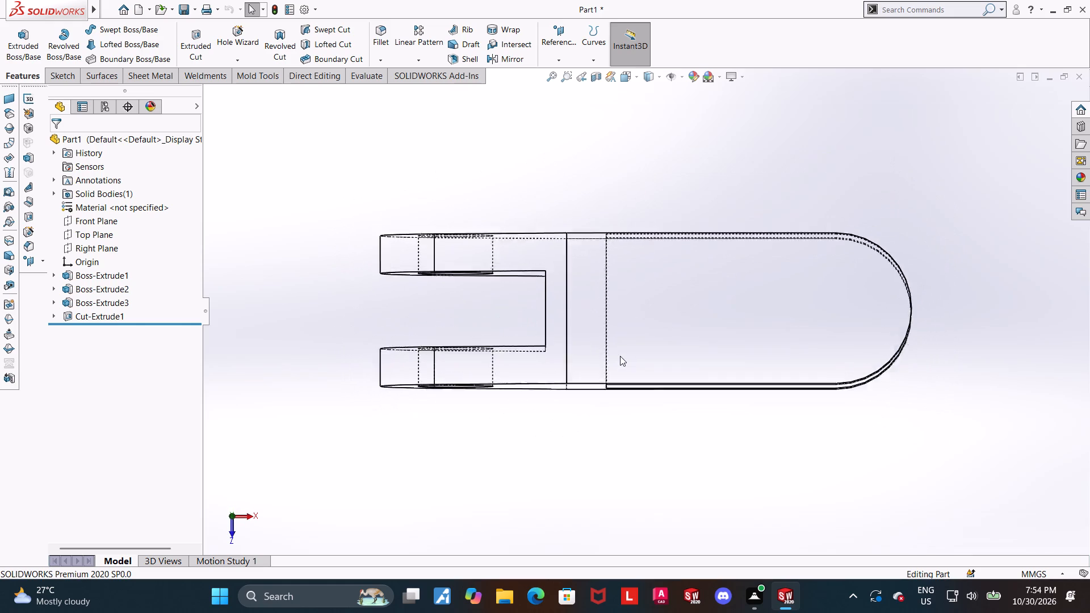
pyautogui.click(56, 317)
pyautogui.click(99, 334)
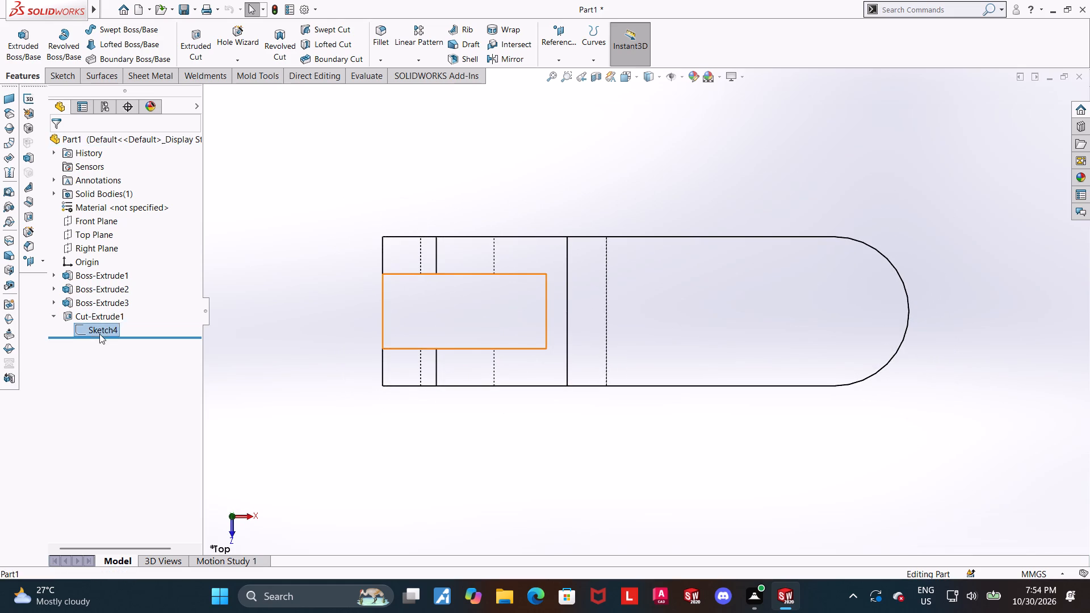
pyautogui.click(106, 305)
pyautogui.click(441, 446)
pyautogui.scroll(-2, 599, 302)
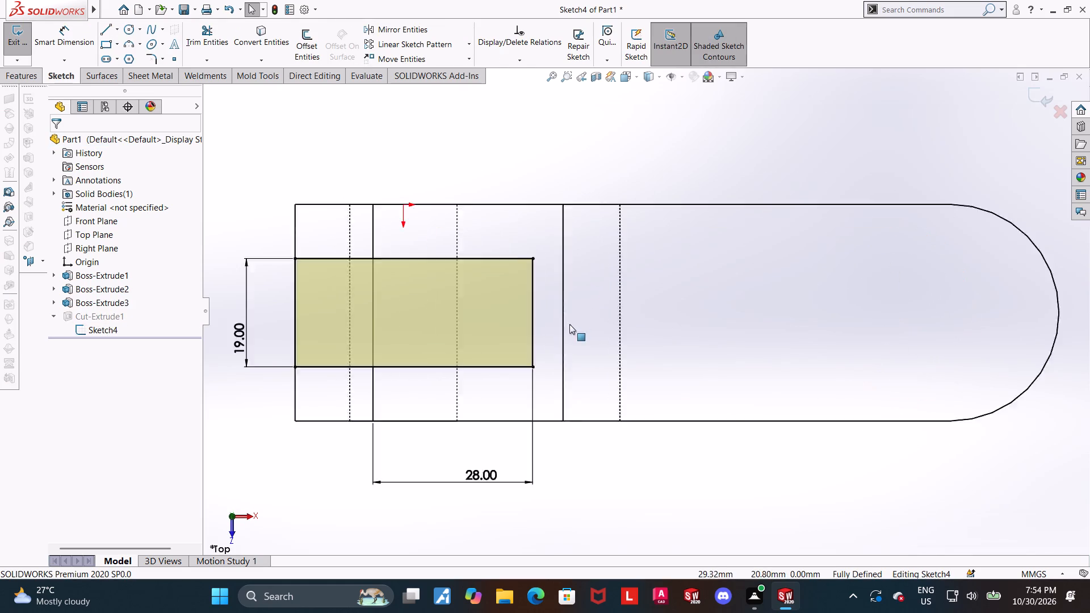
pyautogui.scroll(-1, 569, 324)
pyautogui.scroll(1, 538, 343)
pyautogui.rightClick(508, 465)
pyautogui.rightClick(503, 475)
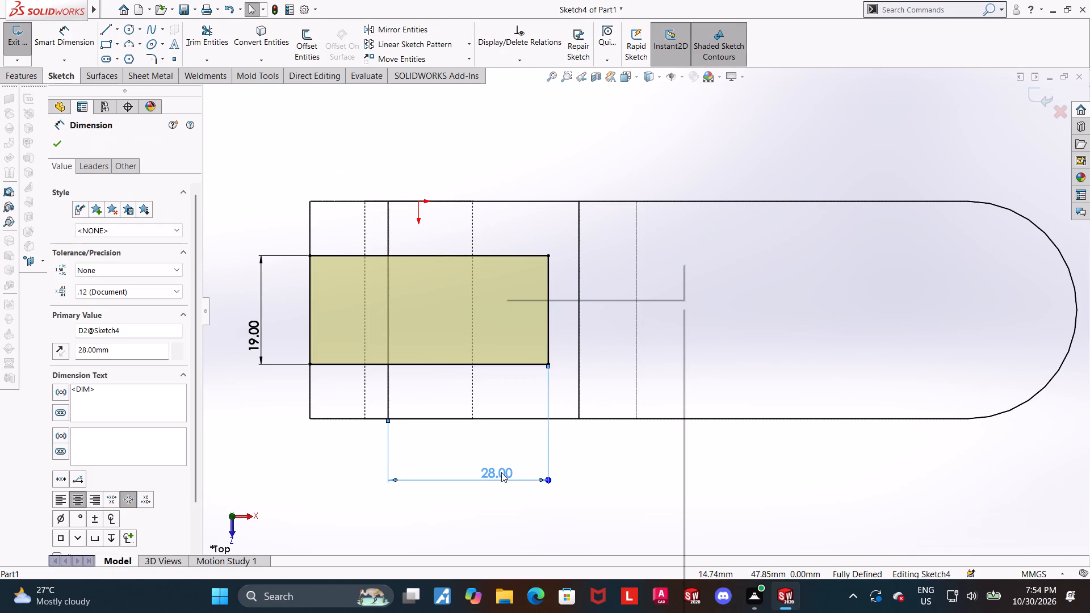
pyautogui.click(519, 444)
pyautogui.click(665, 457)
# Make the rectangle's inner side collinear with the edge where the sloping face meets the prong, and exit the sketch.
pyautogui.click(548, 319)
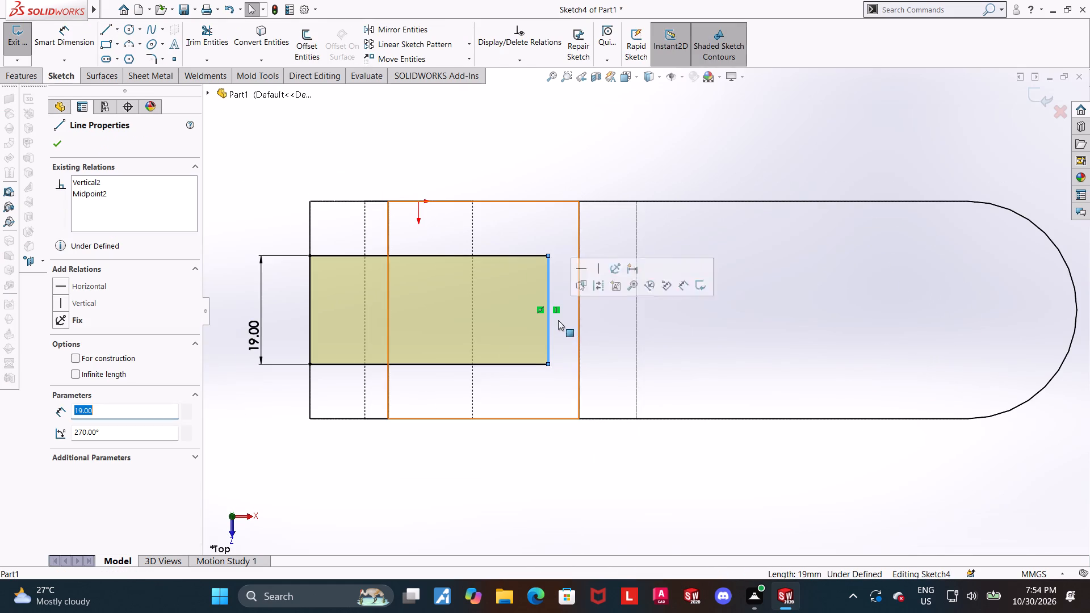
pyautogui.keyDown('ctrl'); pyautogui.click(578, 323); pyautogui.keyUp('ctrl')
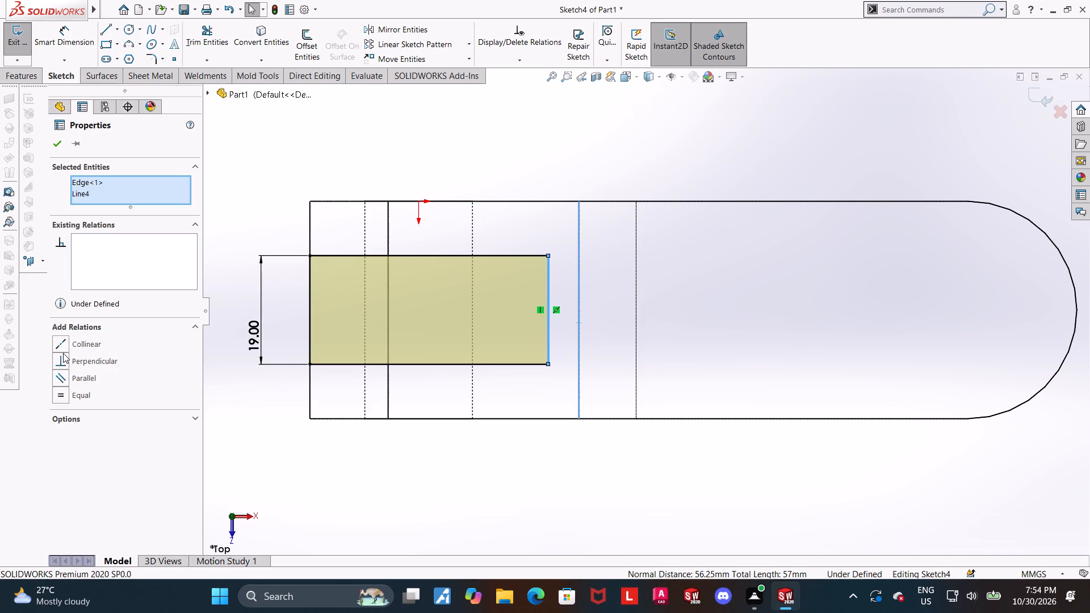
pyautogui.click(63, 346)
pyautogui.click(60, 139)
pyautogui.click(677, 431)
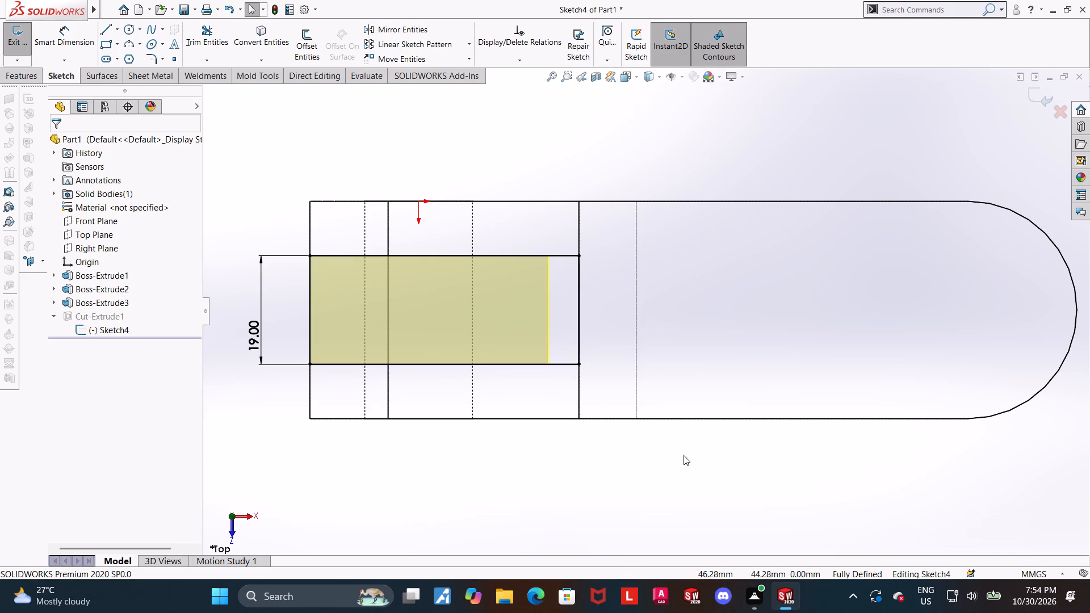
pyautogui.moveTo(684, 455); pyautogui.dragTo(676, 328, button='middle')
pyautogui.scroll(4, 676, 329)
pyautogui.click(1038, 97)
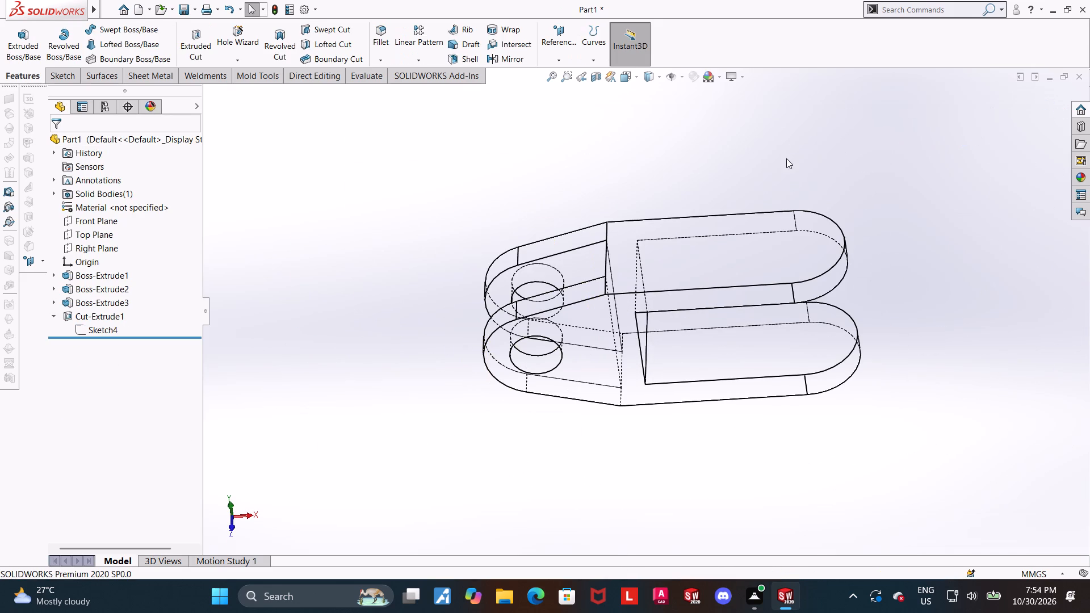
# Check the hub slot in top and isometric views, and set the display style to Shaded With Edges.
pyautogui.click(781, 159)
pyautogui.click(631, 73)
pyautogui.click(513, 292)
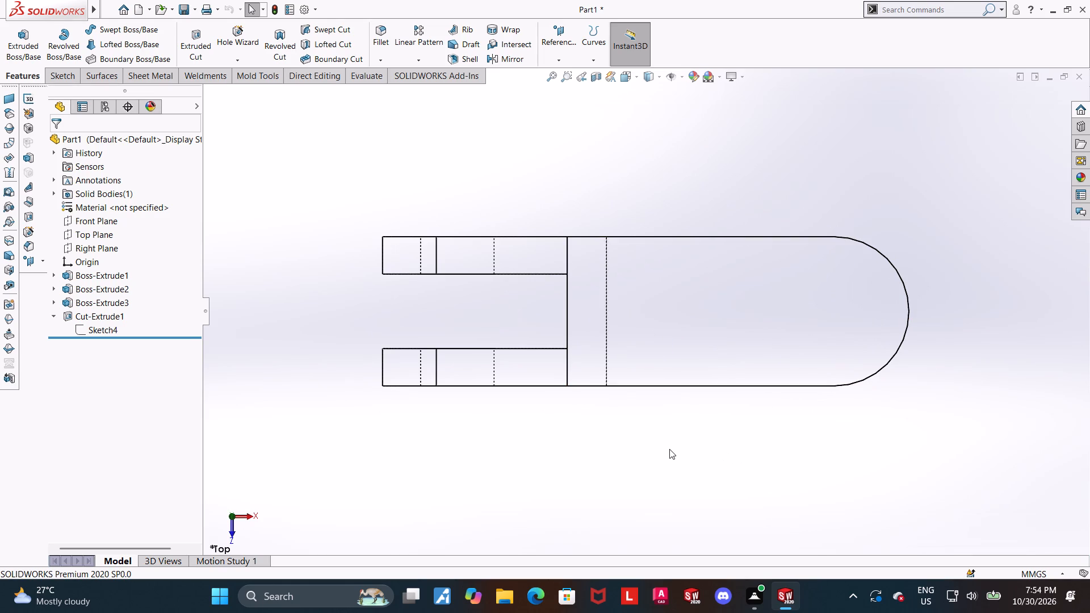
pyautogui.moveTo(708, 401); pyautogui.dragTo(711, 287, button='middle')
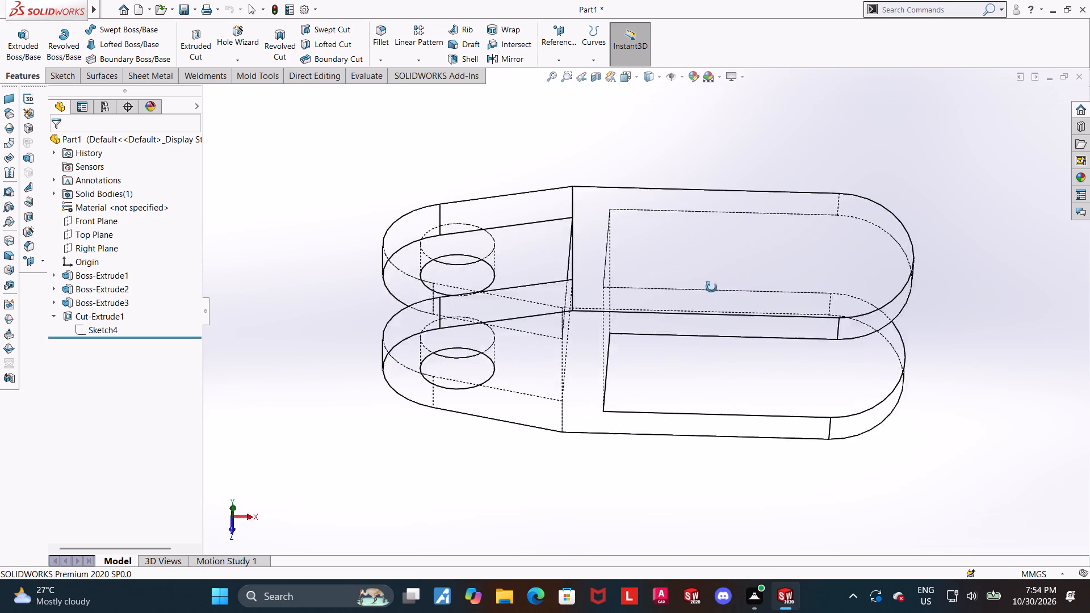
pyautogui.moveTo(711, 287); pyautogui.dragTo(707, 196, button='middle')
pyautogui.hotkey('ctrl', '7')
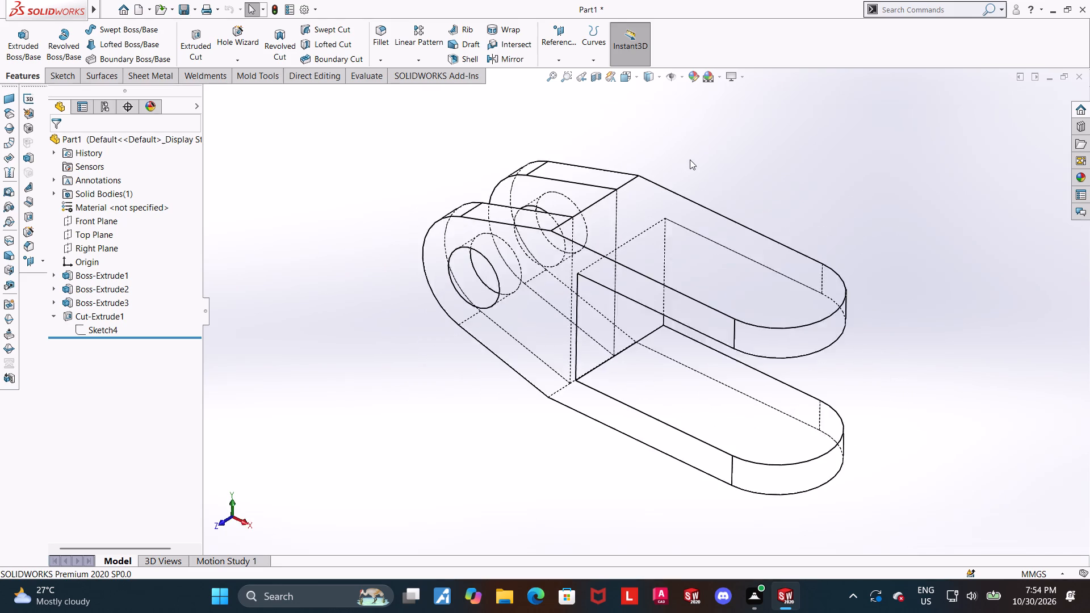
pyautogui.click(655, 75)
pyautogui.click(653, 89)
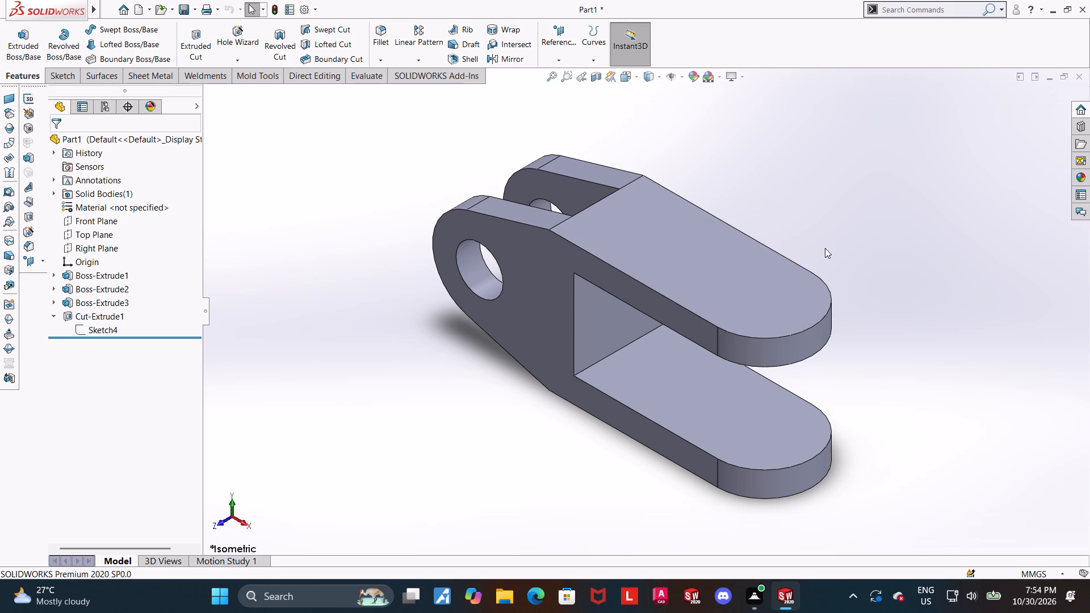
# Start a sketch on the fork's outer side face and draw a circle about 35 mm in diameter centred on the hub hole.
pyautogui.moveTo(804, 259); pyautogui.dragTo(852, 199, button='middle')
pyautogui.click(568, 308)
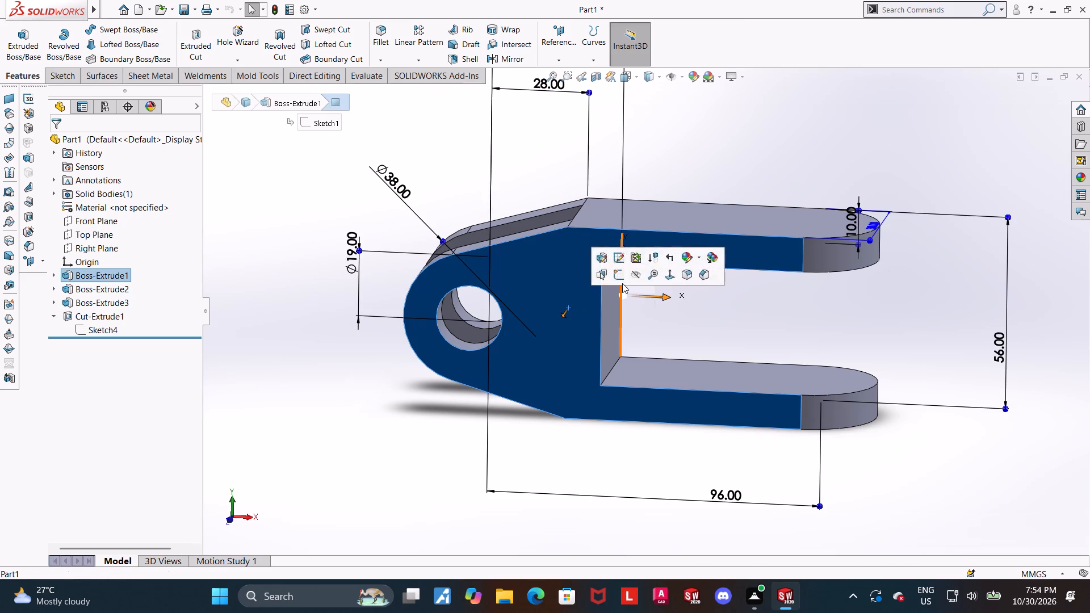
pyautogui.click(622, 281)
pyautogui.click(111, 339)
pyautogui.click(137, 328)
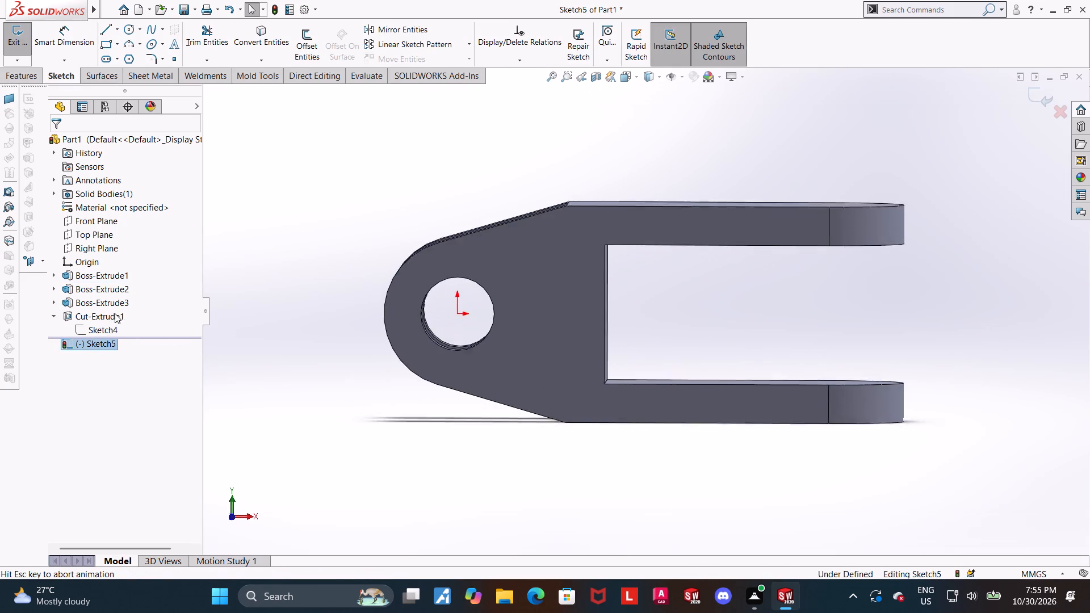
pyautogui.click(54, 313)
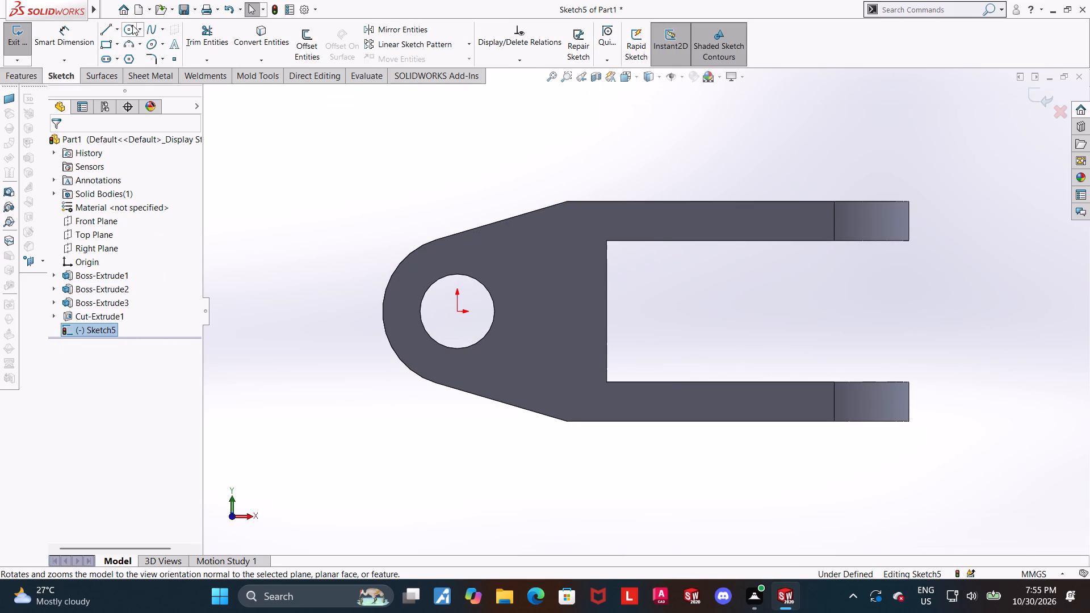
pyautogui.click(128, 25)
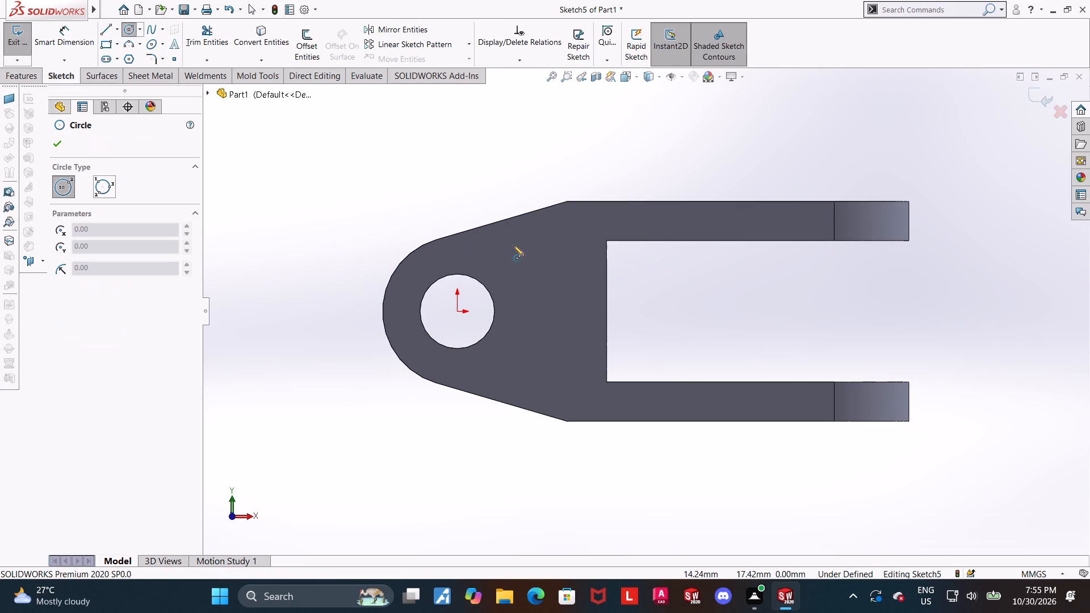
pyautogui.click(456, 314)
pyautogui.click(516, 276)
pyautogui.press('Escape')
# Set the circle's diameter to 32 mm.
pyautogui.click(60, 41)
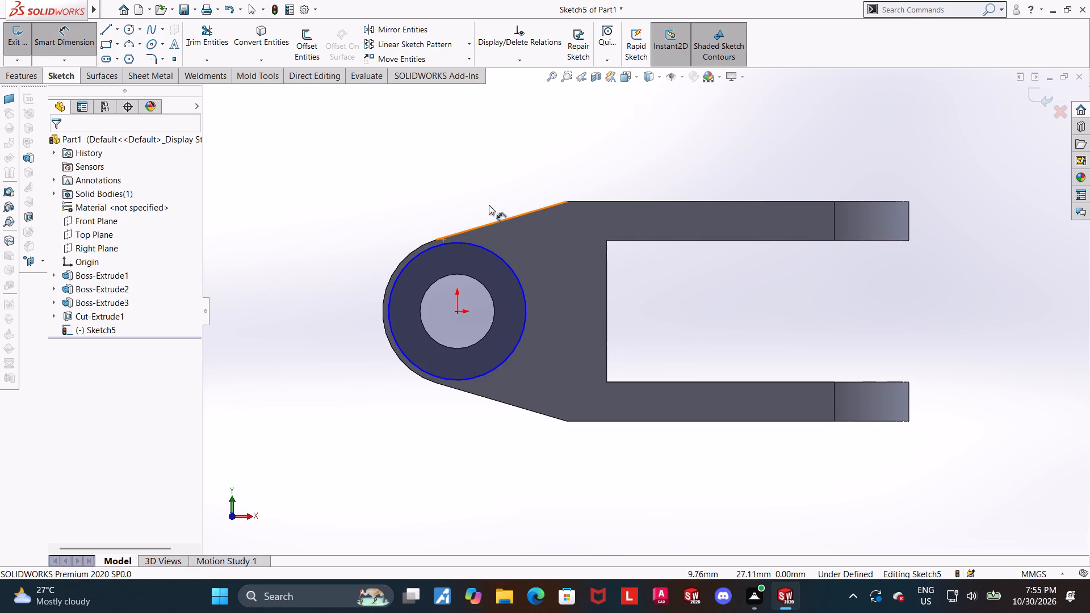
pyautogui.click(431, 246)
pyautogui.click(329, 243)
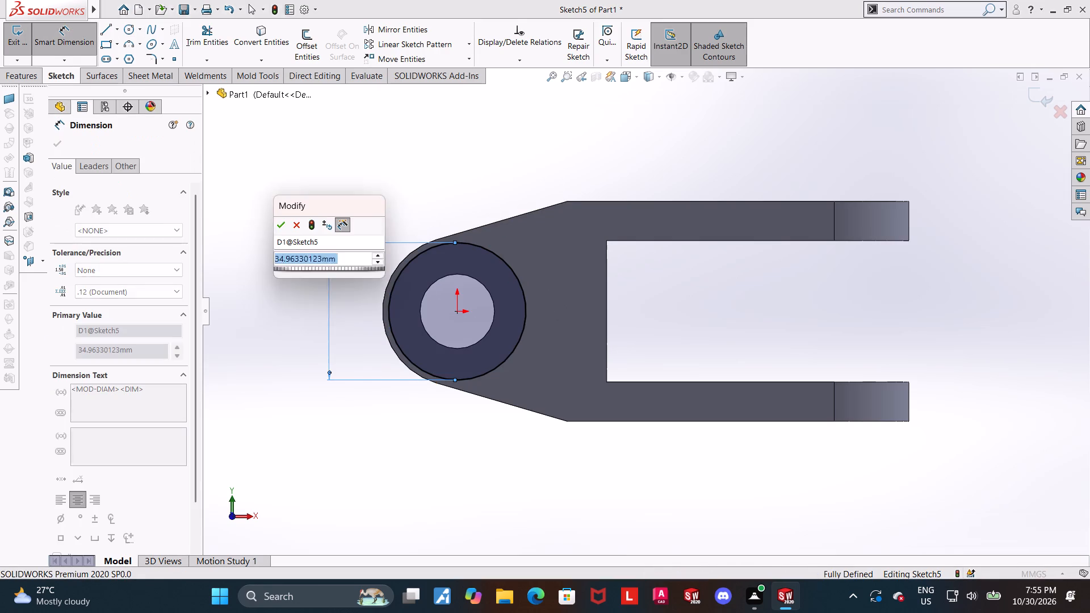
pyautogui.write('32')
pyautogui.press('Return')
pyautogui.press('Escape')
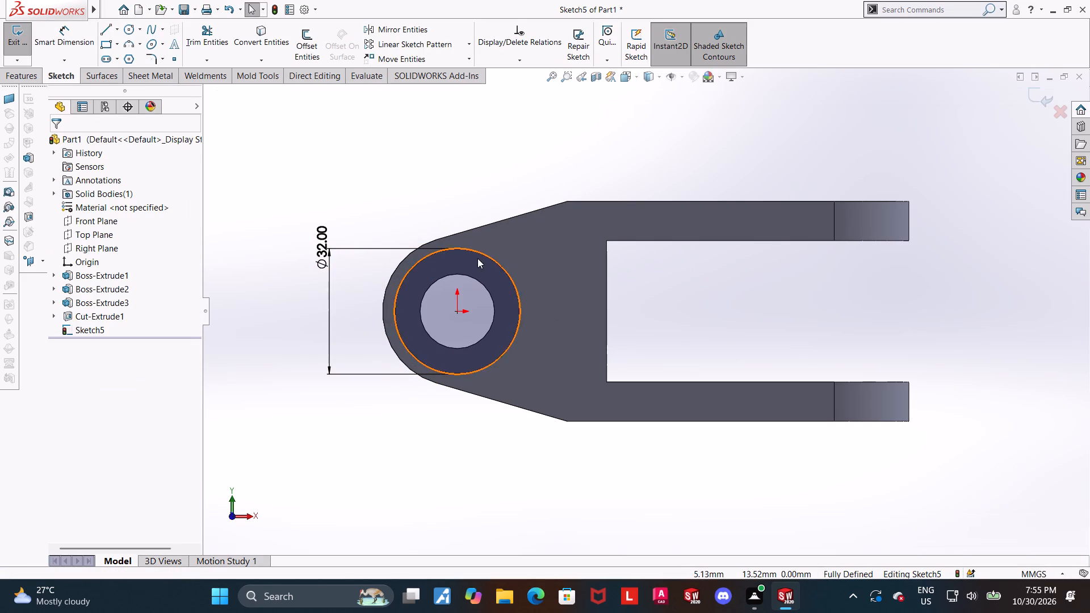
# Convert the hub hole's edge into the sketch as the inner circle of the ring, and exit the sketch.
pyautogui.click(283, 27)
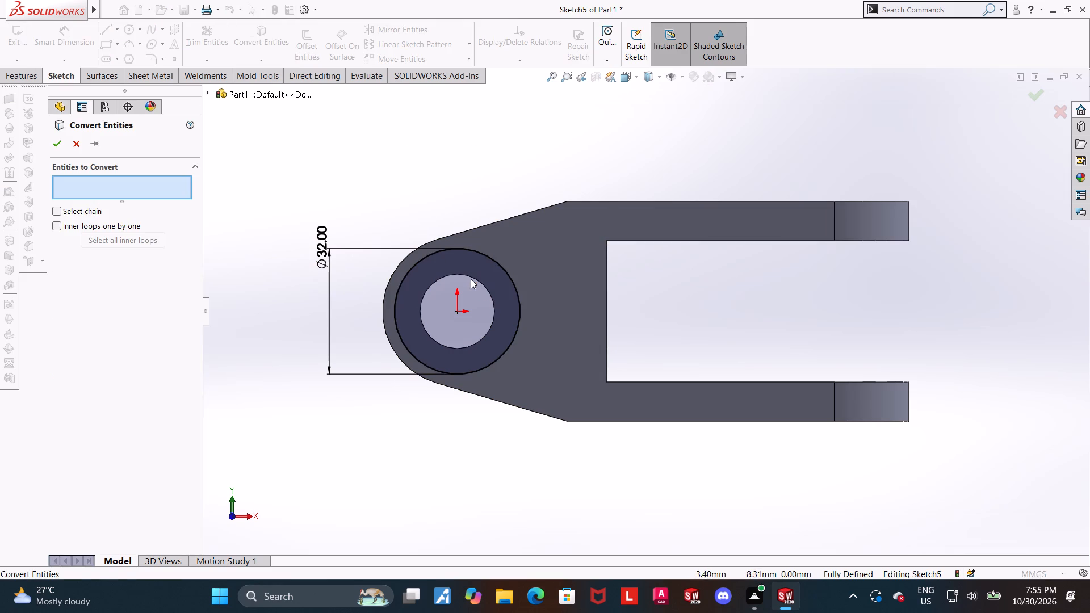
pyautogui.click(471, 276)
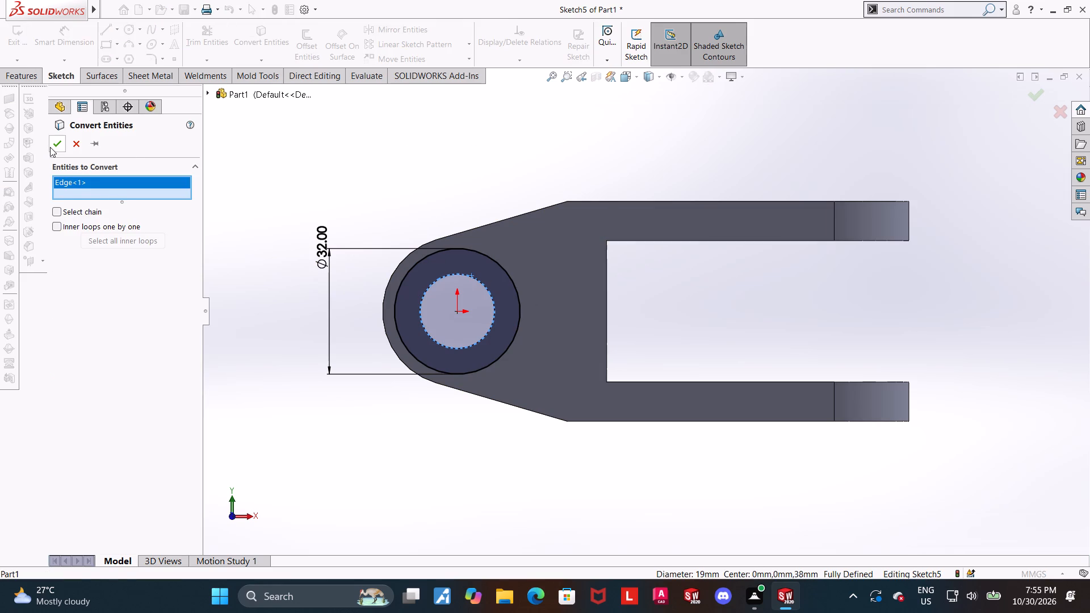
pyautogui.click(50, 146)
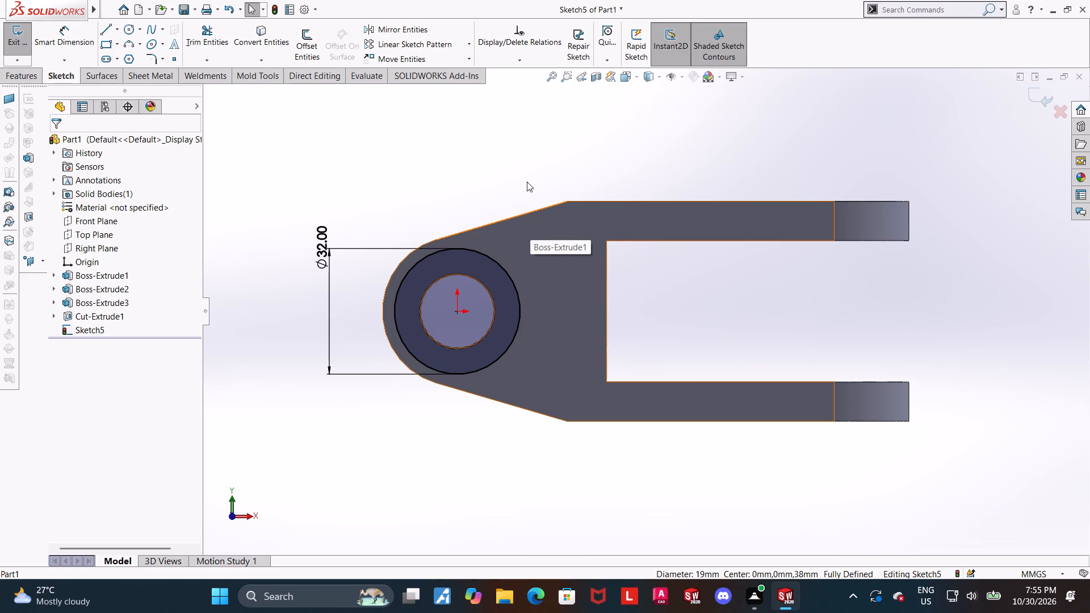
pyautogui.moveTo(580, 186); pyautogui.dragTo(556, 219, button='middle')
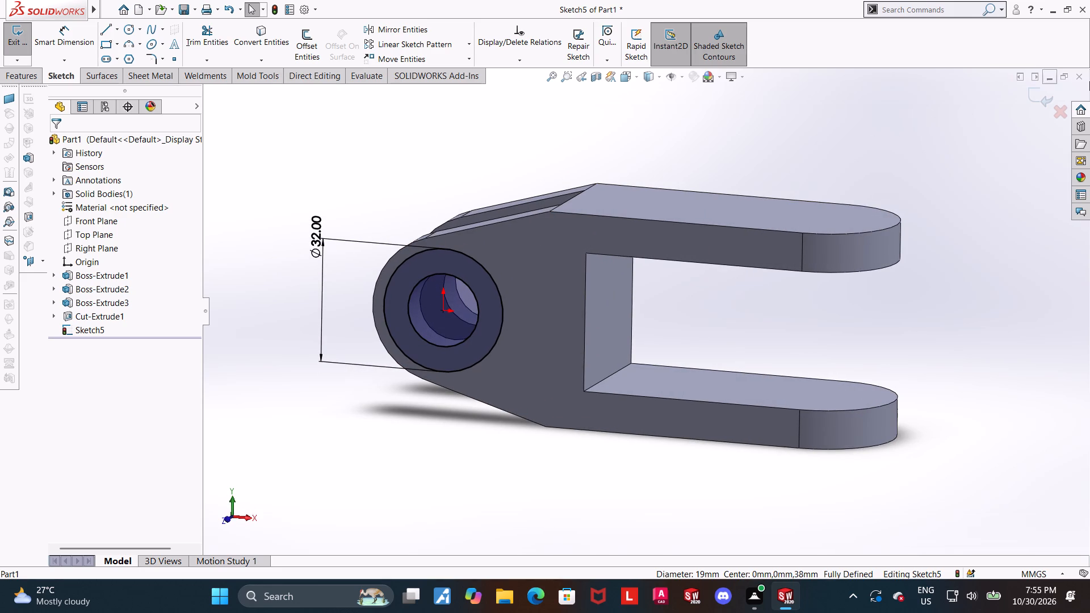
pyautogui.click(1034, 89)
# Extrude the ring sketch outward from the hub face as a blind boss 10 mm deep, merged with the body.
pyautogui.moveTo(368, 157); pyautogui.dragTo(354, 155, button='middle')
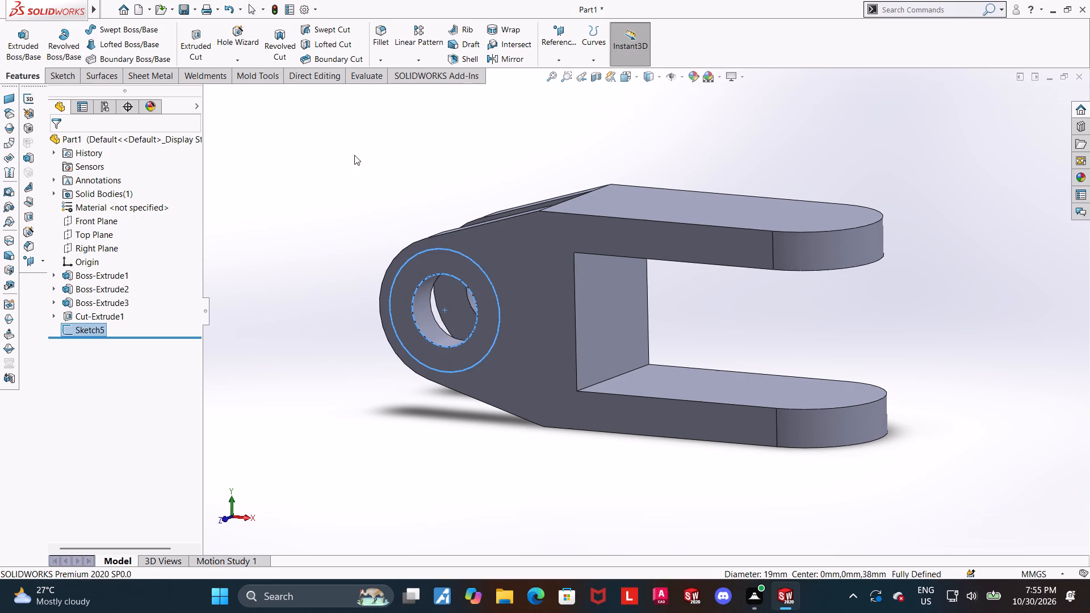
pyautogui.click(24, 40)
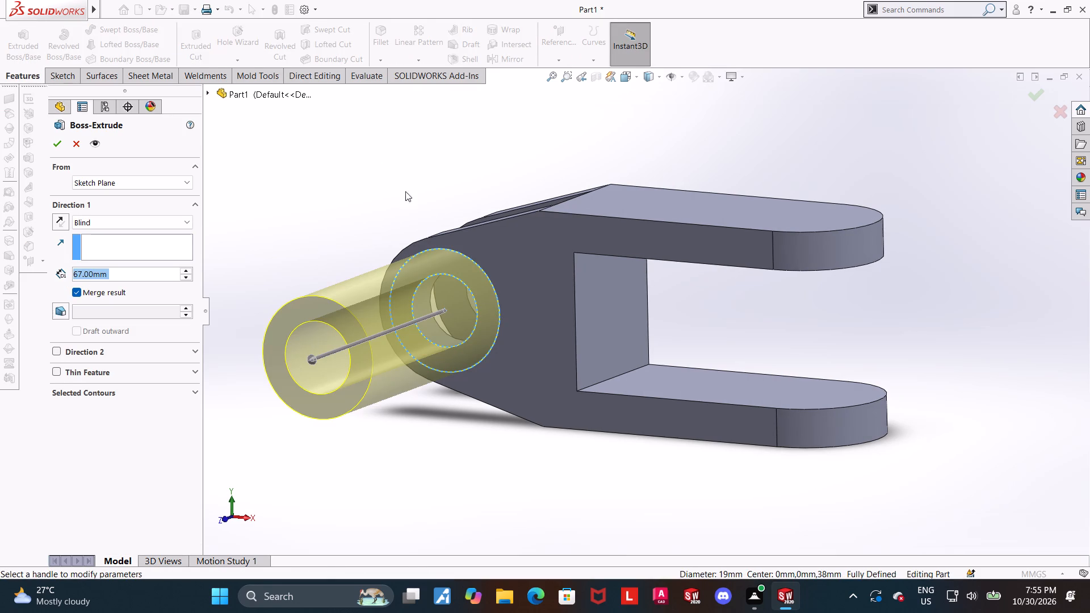
pyautogui.moveTo(446, 186); pyautogui.dragTo(440, 290, button='middle')
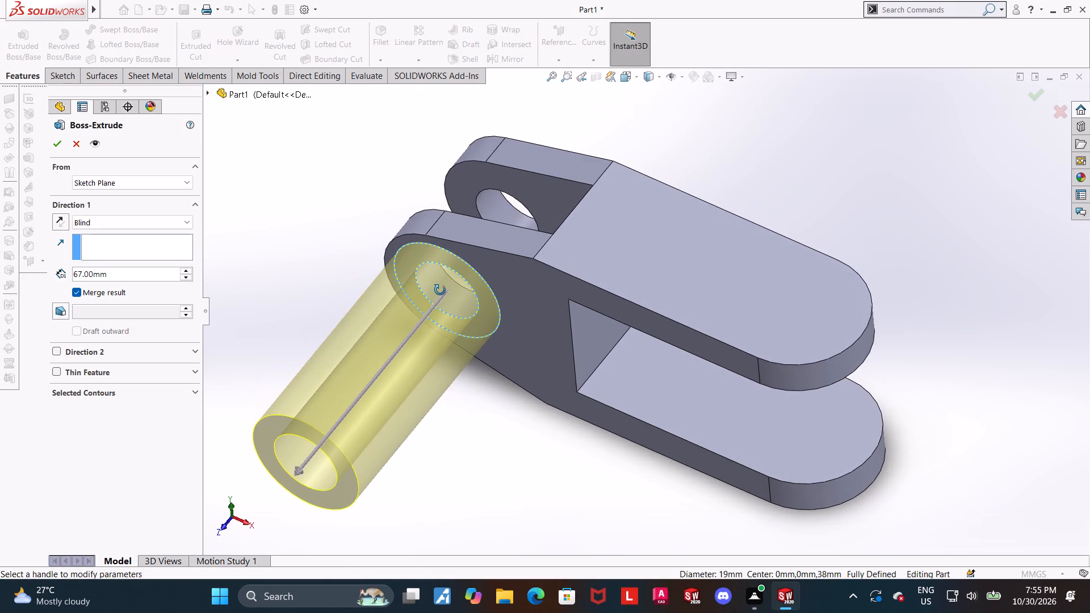
pyautogui.moveTo(440, 290); pyautogui.dragTo(438, 285, button='middle')
pyautogui.moveTo(494, 220); pyautogui.dragTo(496, 225, button='middle')
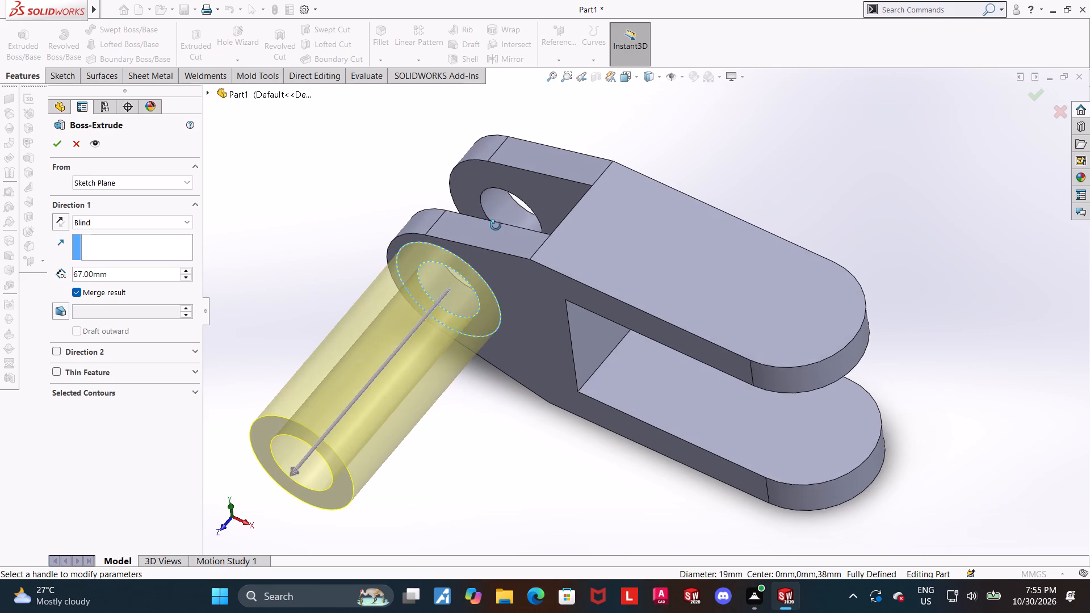
pyautogui.moveTo(496, 225); pyautogui.dragTo(493, 229, button='middle')
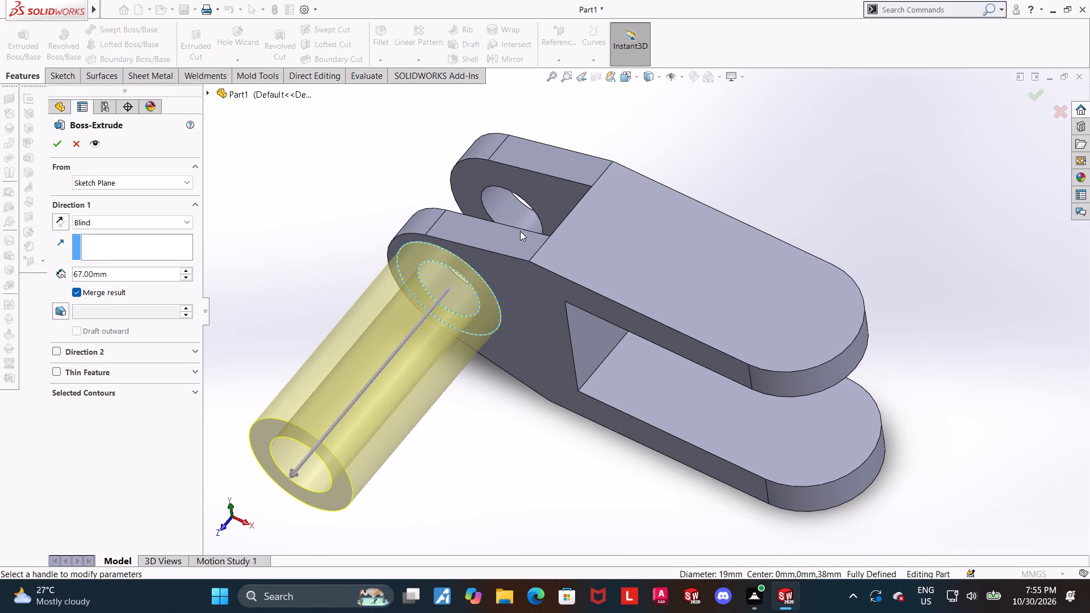
pyautogui.click(138, 274)
pyautogui.moveTo(148, 273); pyautogui.dragTo(16, 276)
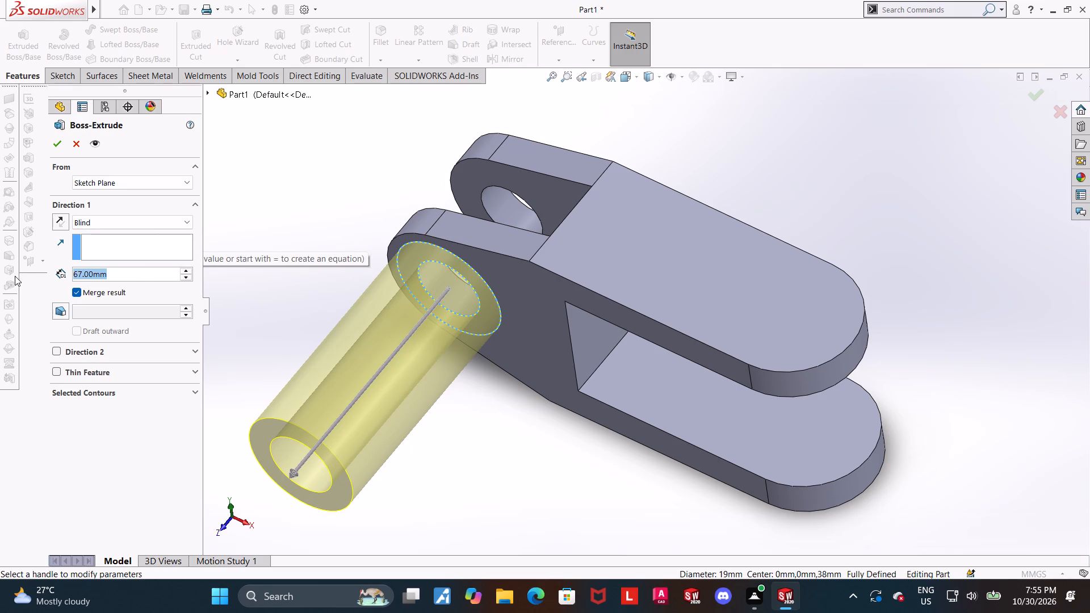
pyautogui.press('7')
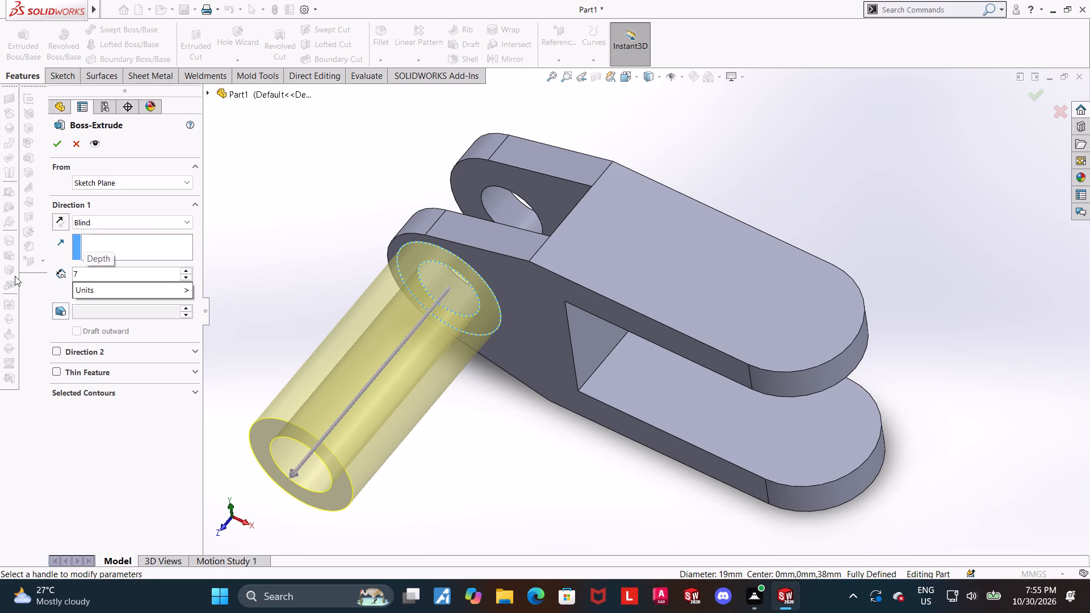
pyautogui.write('6-')
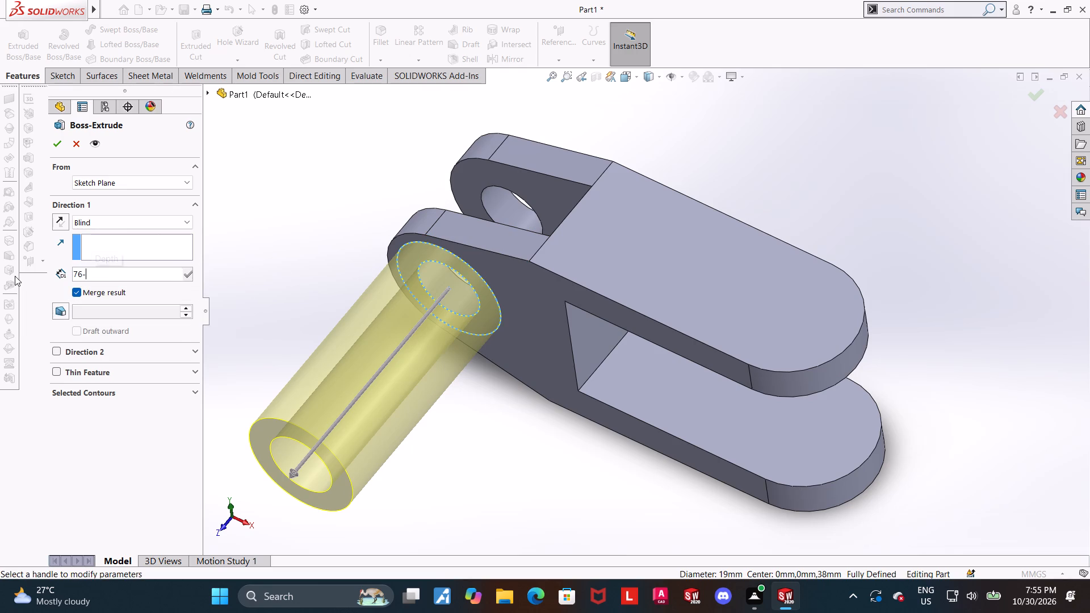
pyautogui.write('56')
pyautogui.press('Return')
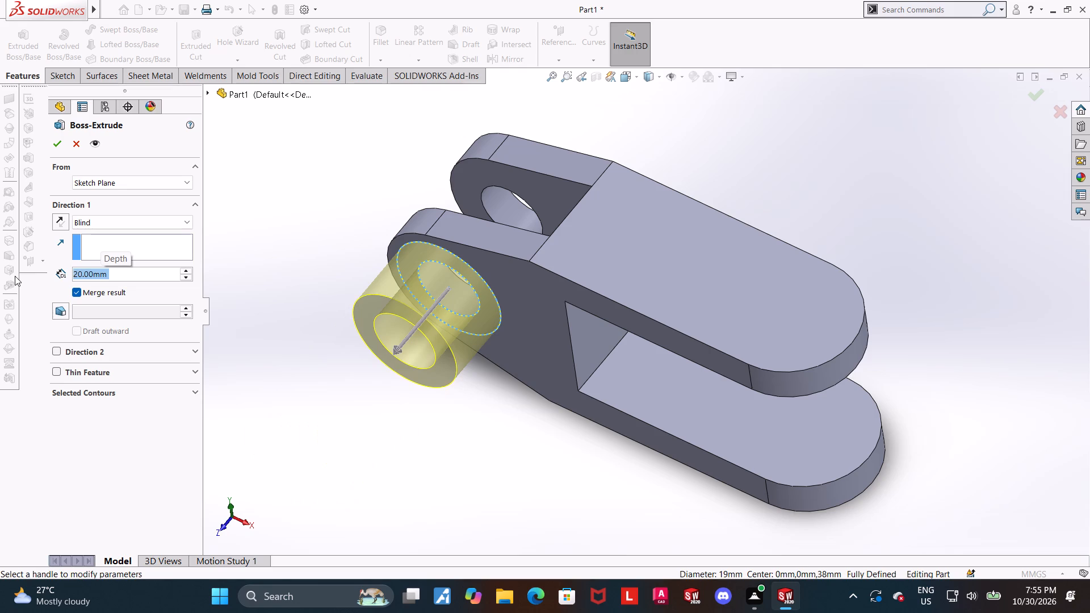
pyautogui.press('1')
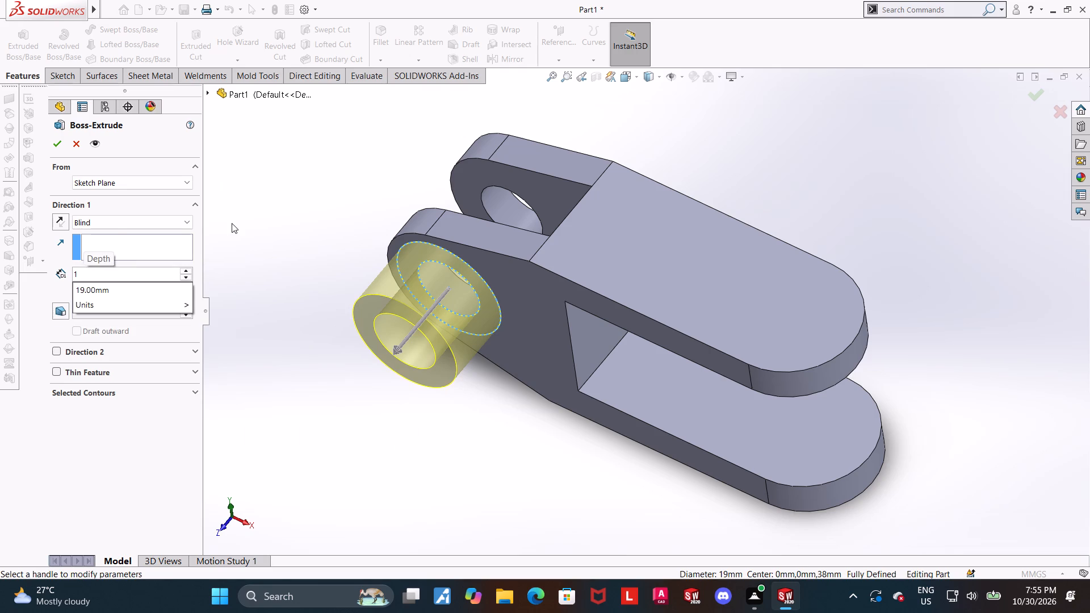
pyautogui.press('0')
pyautogui.press('Return')
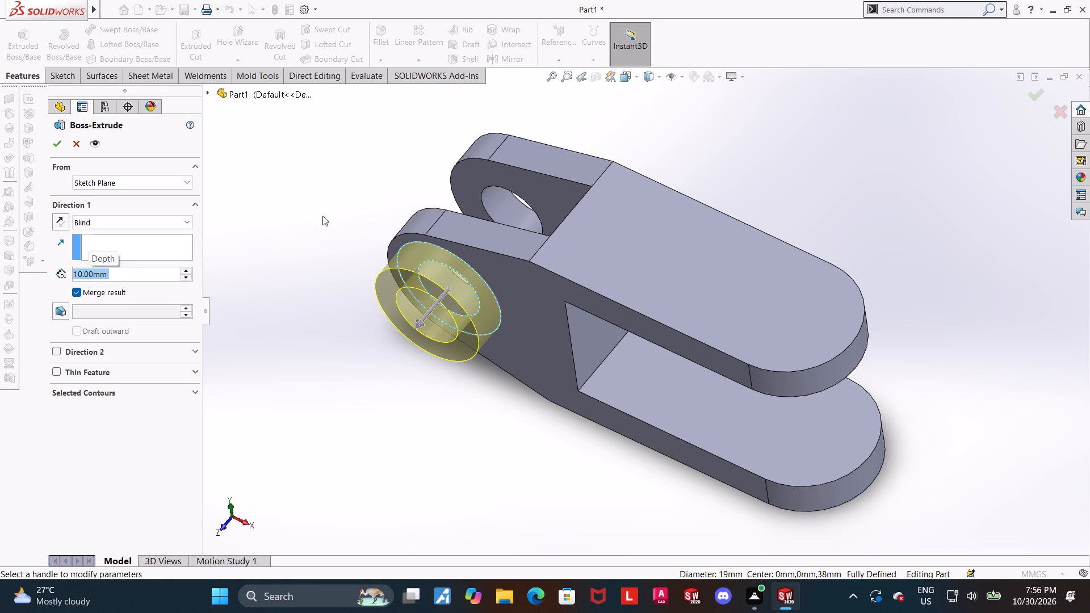
pyautogui.click(56, 141)
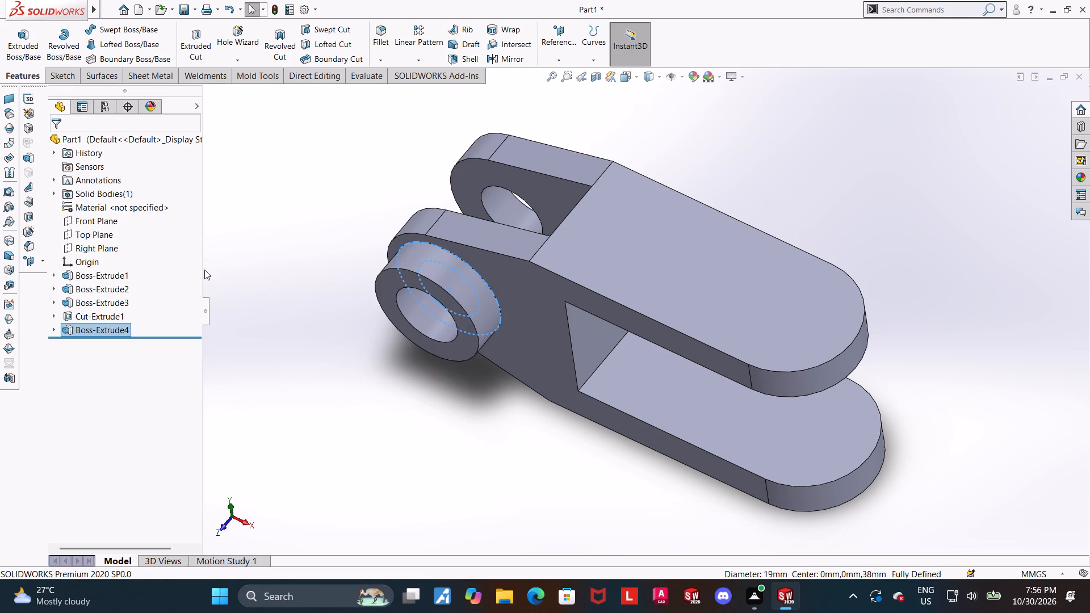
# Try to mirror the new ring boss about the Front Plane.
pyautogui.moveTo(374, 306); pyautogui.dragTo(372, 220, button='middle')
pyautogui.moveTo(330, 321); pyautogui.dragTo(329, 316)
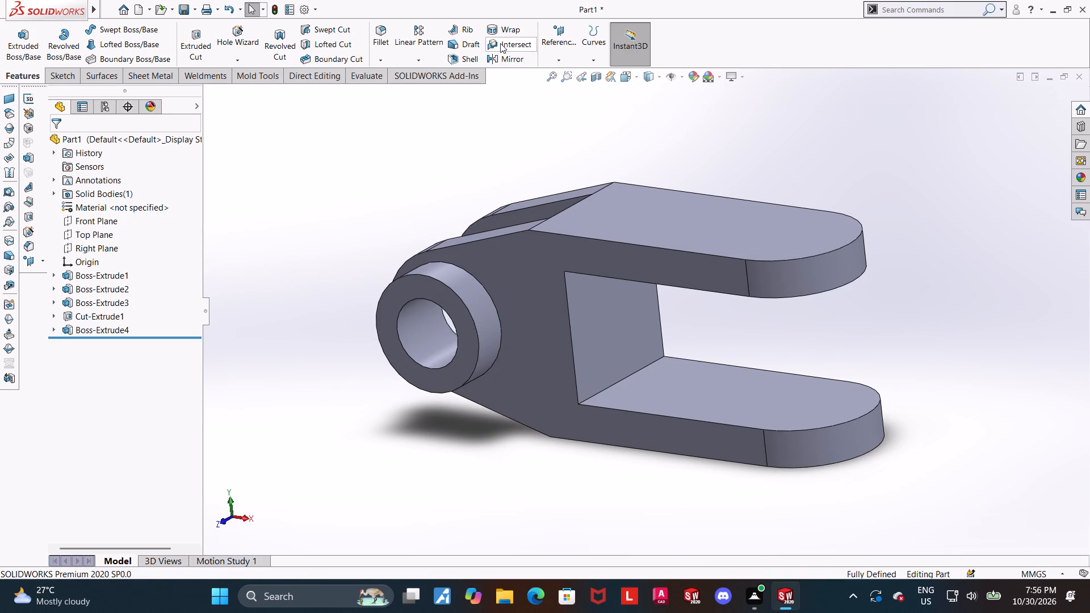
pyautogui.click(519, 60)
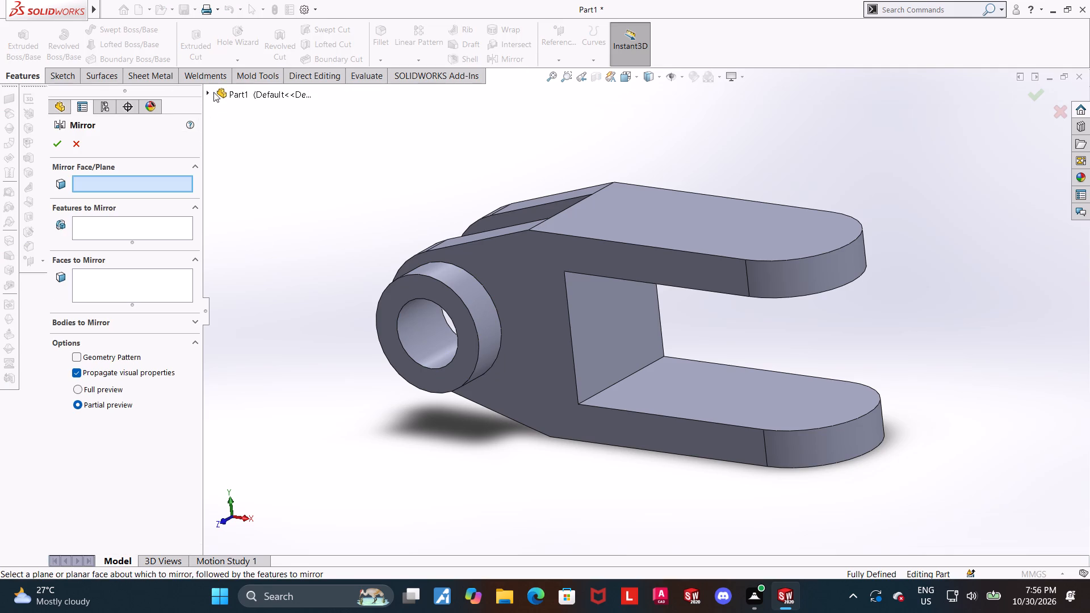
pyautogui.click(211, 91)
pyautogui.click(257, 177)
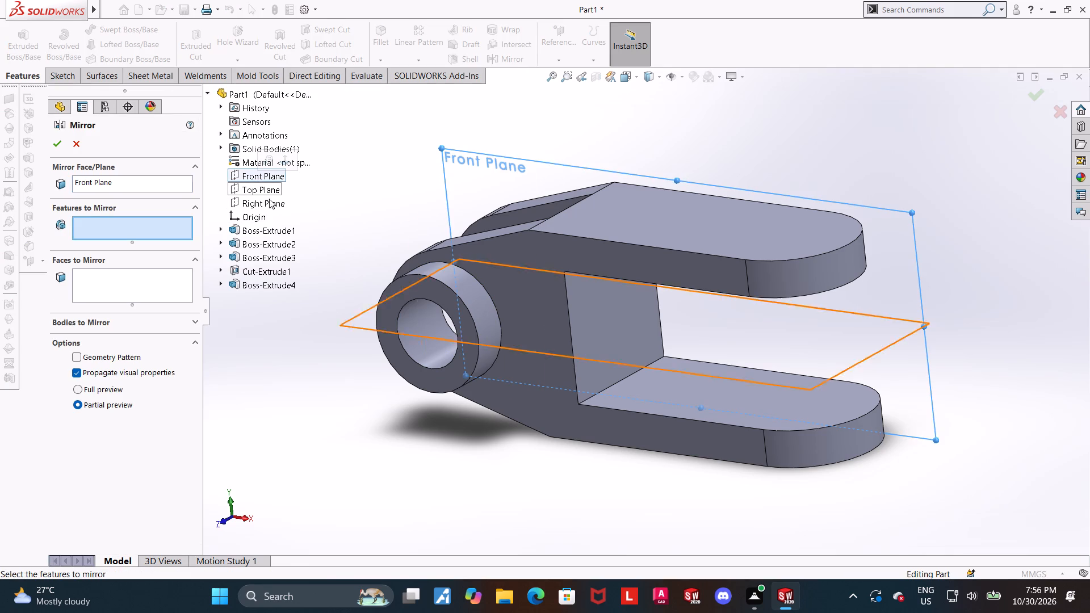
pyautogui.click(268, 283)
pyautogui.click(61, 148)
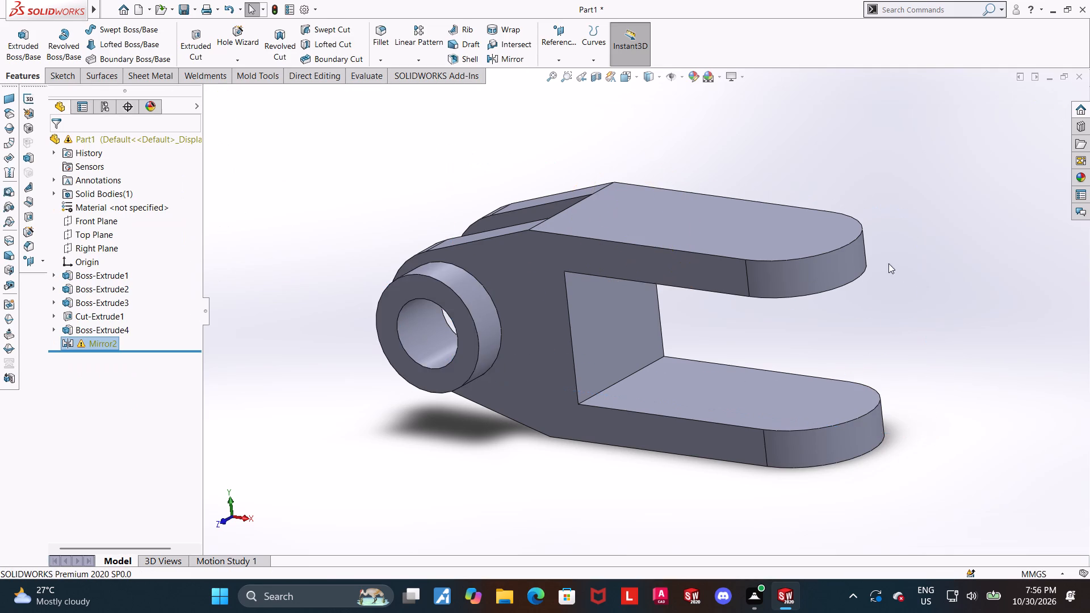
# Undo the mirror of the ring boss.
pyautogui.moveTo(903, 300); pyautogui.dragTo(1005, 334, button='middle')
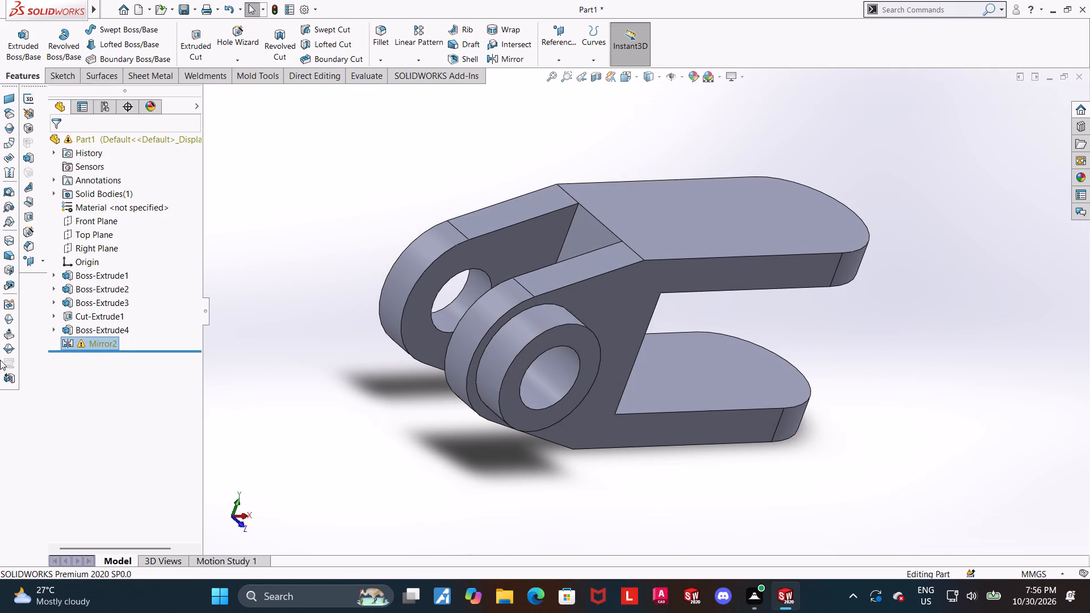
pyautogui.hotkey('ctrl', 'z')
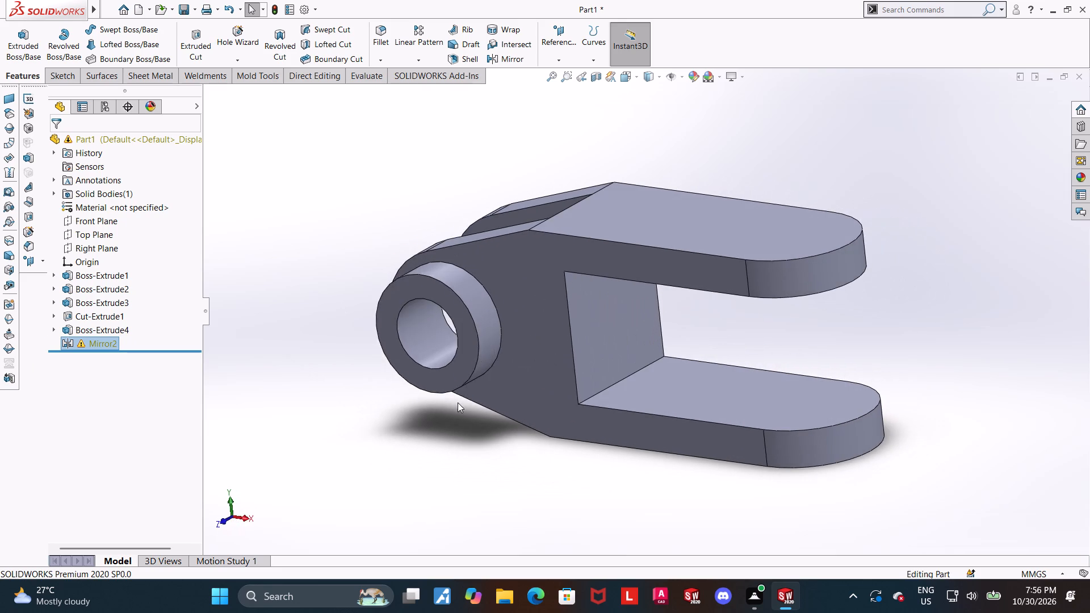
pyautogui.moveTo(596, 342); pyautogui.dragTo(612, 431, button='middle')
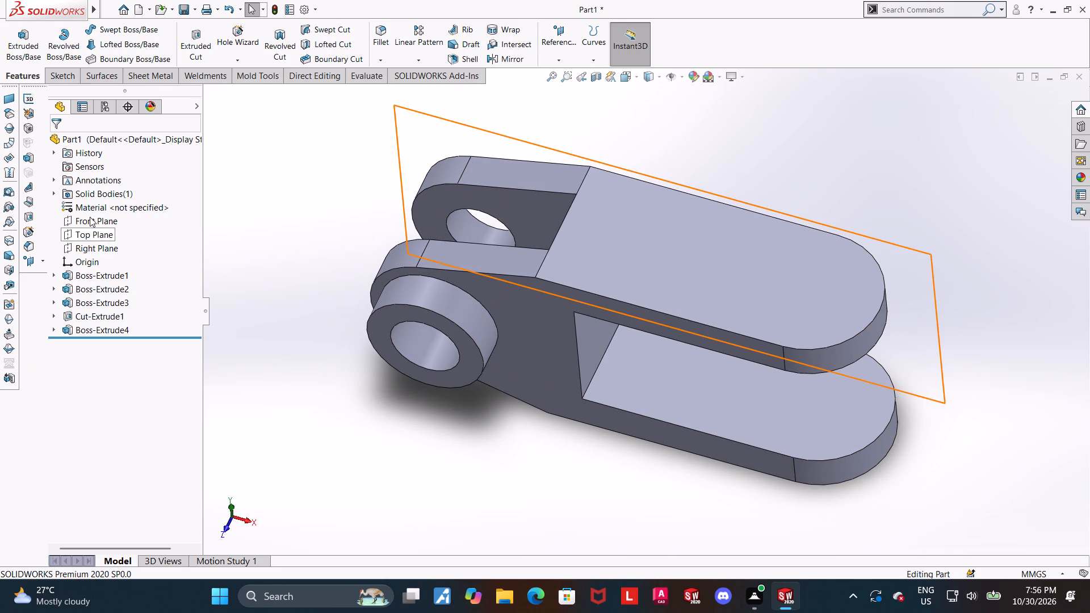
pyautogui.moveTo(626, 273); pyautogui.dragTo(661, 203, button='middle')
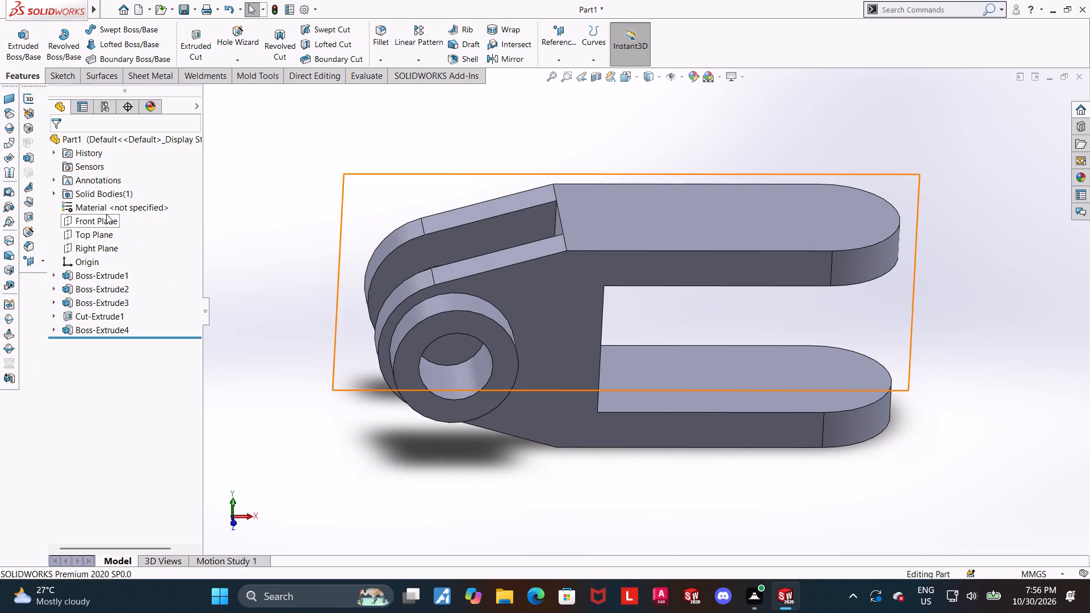
# Change the end condition of the main fork body's extrusion, Boss-Extrude1, to Mid Plane.
pyautogui.click(96, 271)
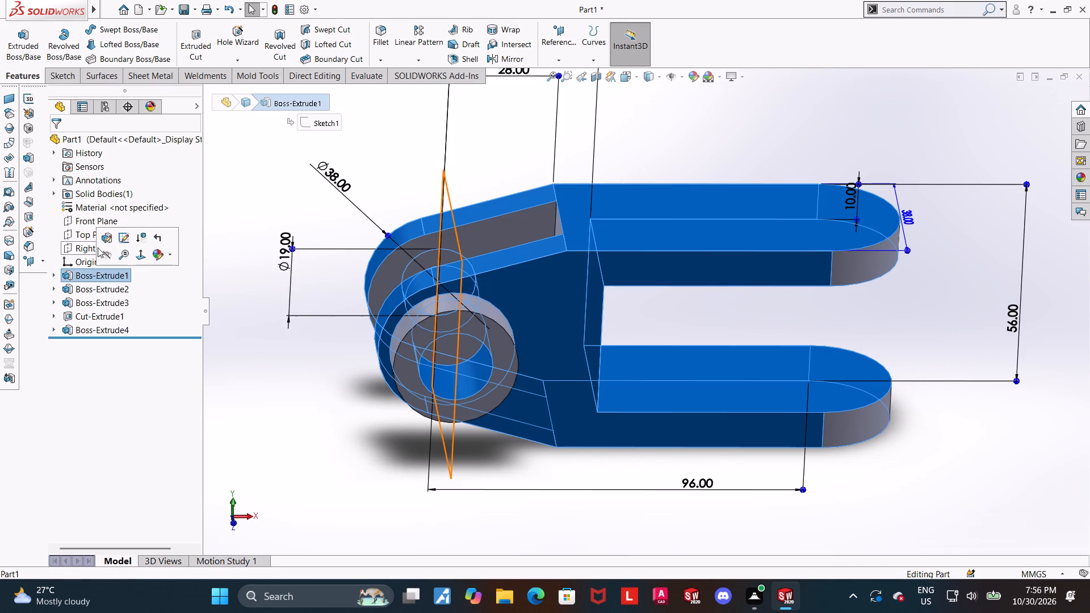
pyautogui.click(102, 240)
pyautogui.click(115, 216)
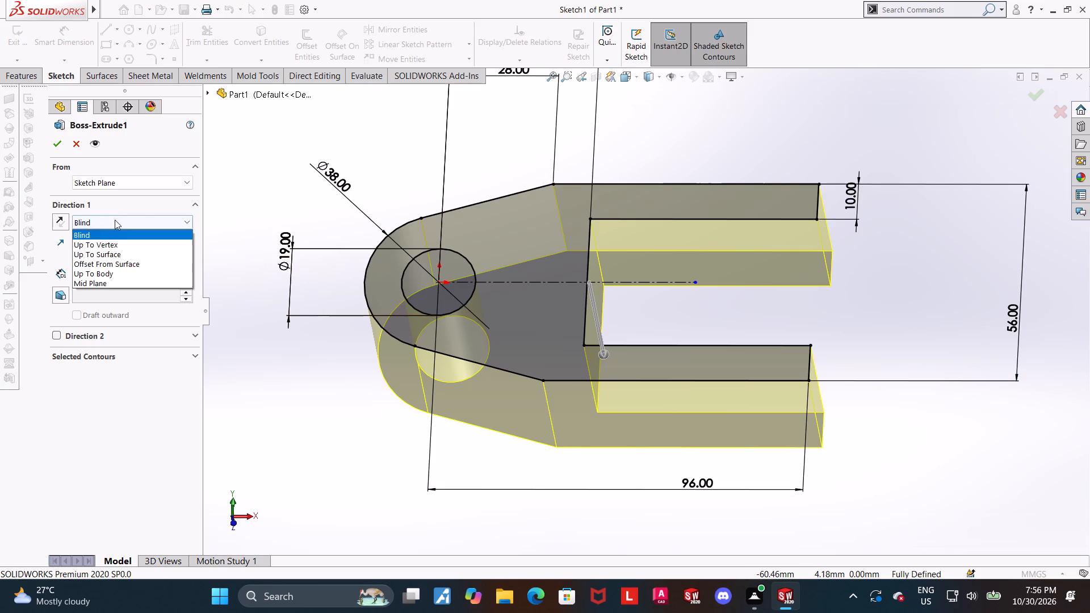
pyautogui.click(105, 280)
pyautogui.click(56, 142)
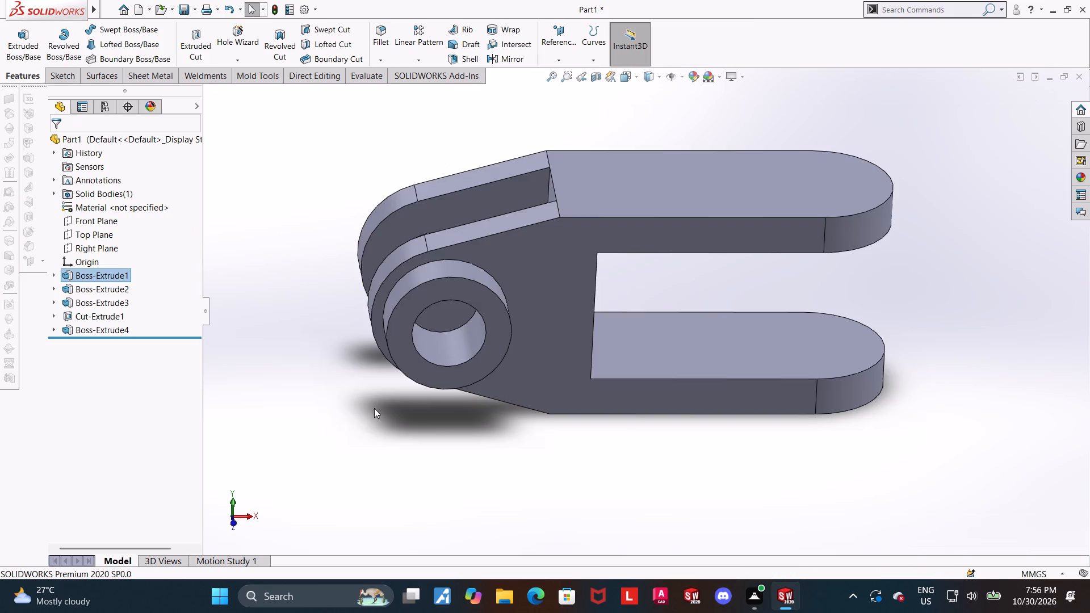
pyautogui.click(364, 424)
# Mirror the ring boss, Boss-Extrude4, about the Front Plane onto the hub's opposite side.
pyautogui.moveTo(444, 401); pyautogui.dragTo(381, 464, button='middle')
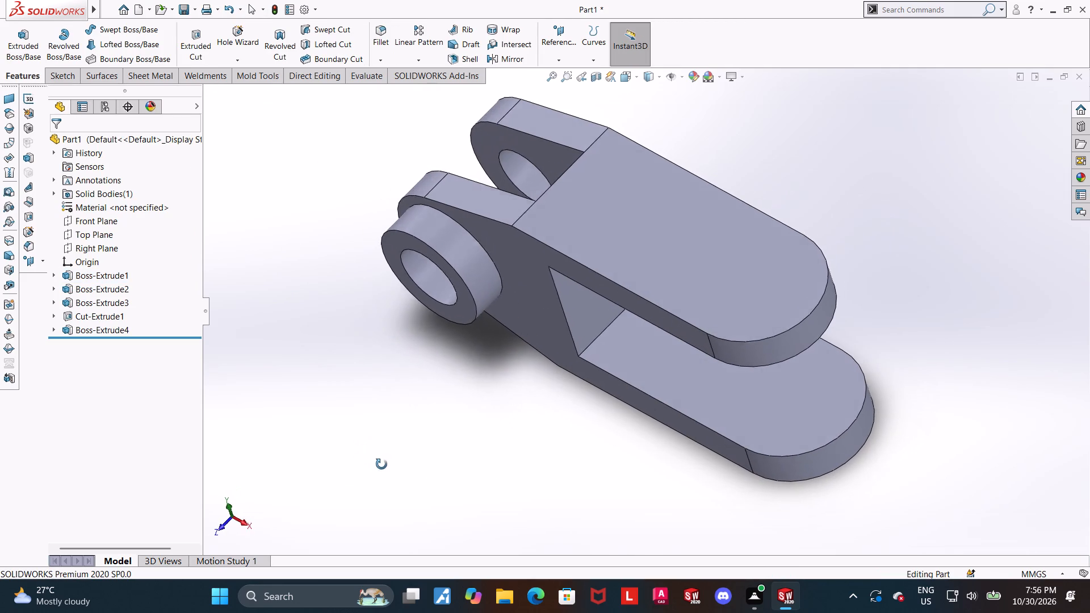
pyautogui.moveTo(381, 464); pyautogui.dragTo(384, 464, button='middle')
pyautogui.click(516, 64)
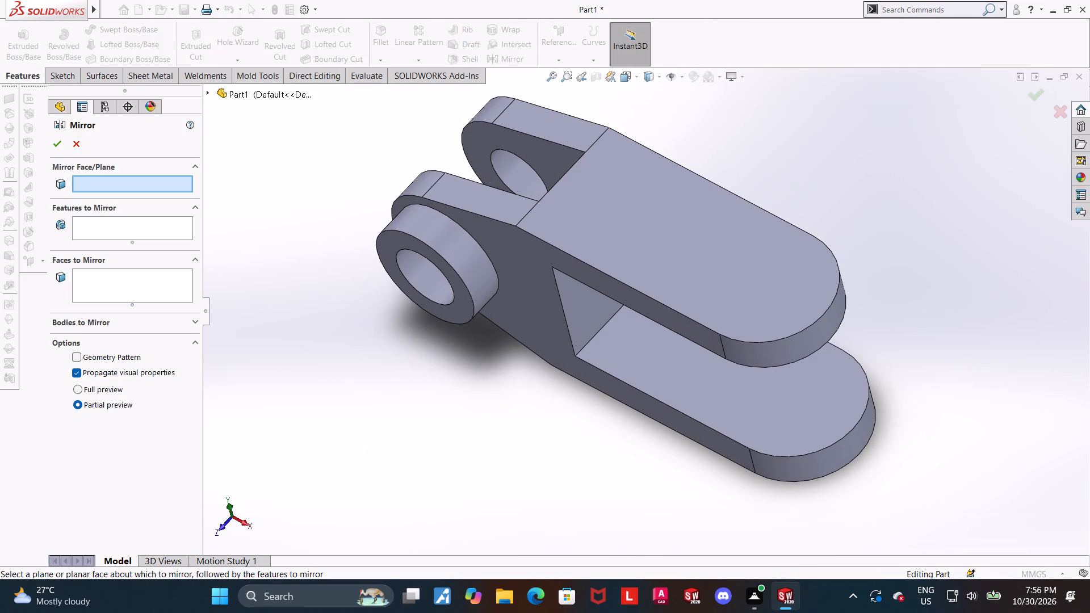
pyautogui.click(208, 90)
pyautogui.click(251, 178)
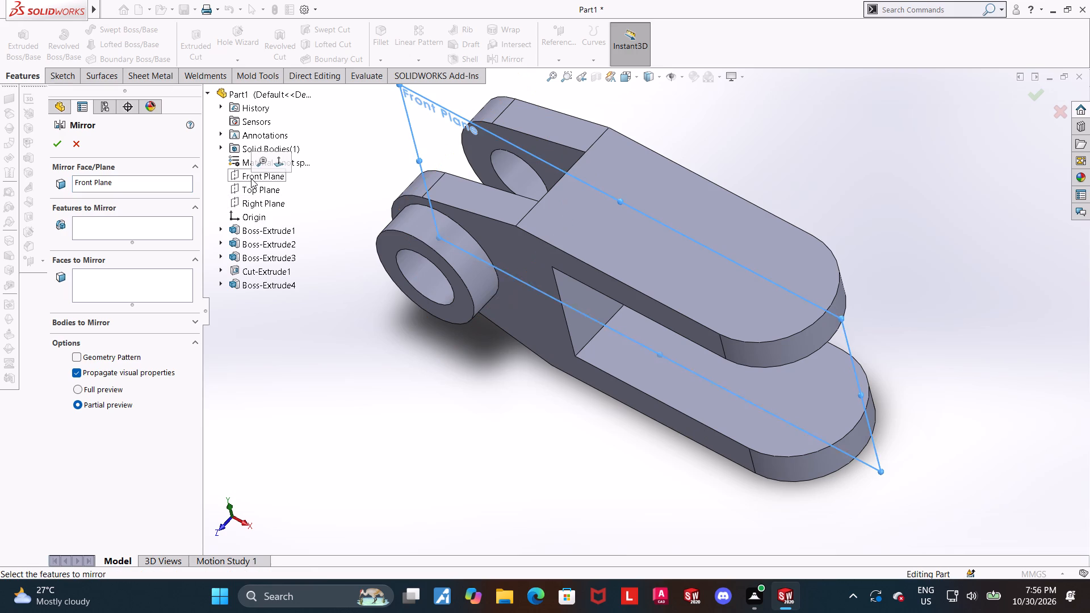
pyautogui.click(271, 285)
pyautogui.click(55, 143)
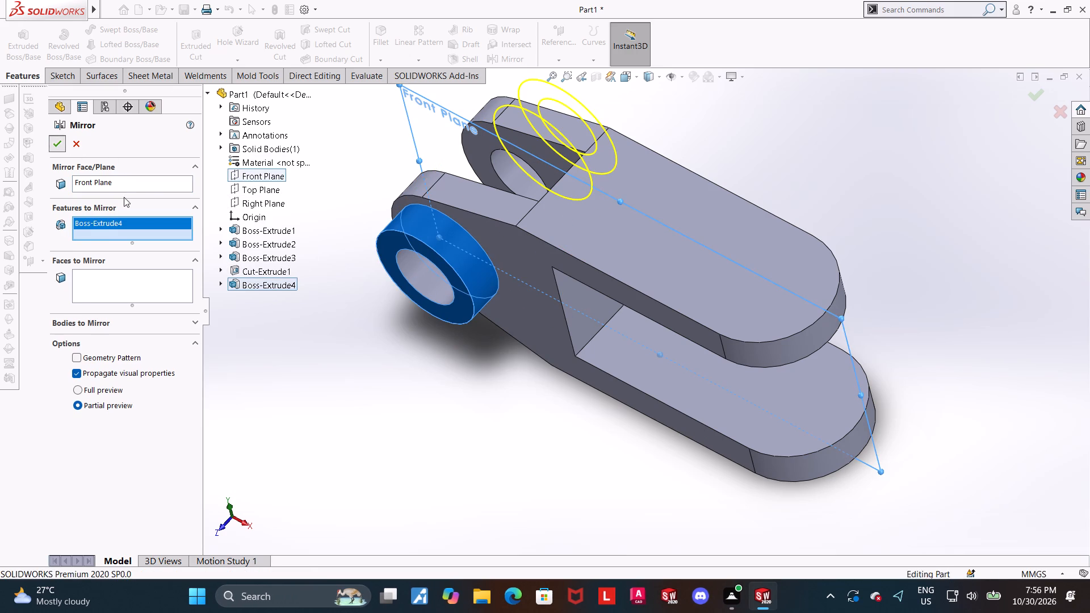
pyautogui.click(435, 440)
pyautogui.scroll(4, 658, 321)
pyautogui.scroll(-4, 710, 270)
# Examine the part from several angles, checking the ring bosses on both sides of the hub and the prong faces.
pyautogui.moveTo(716, 356); pyautogui.dragTo(768, 229, button='middle')
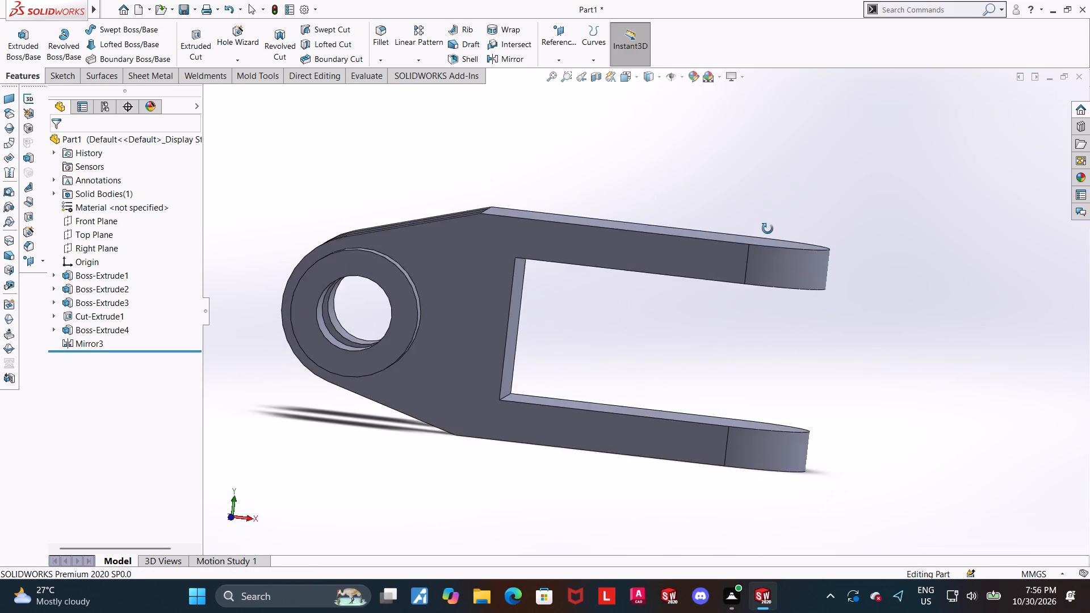
pyautogui.moveTo(768, 229); pyautogui.dragTo(802, 290, button='middle')
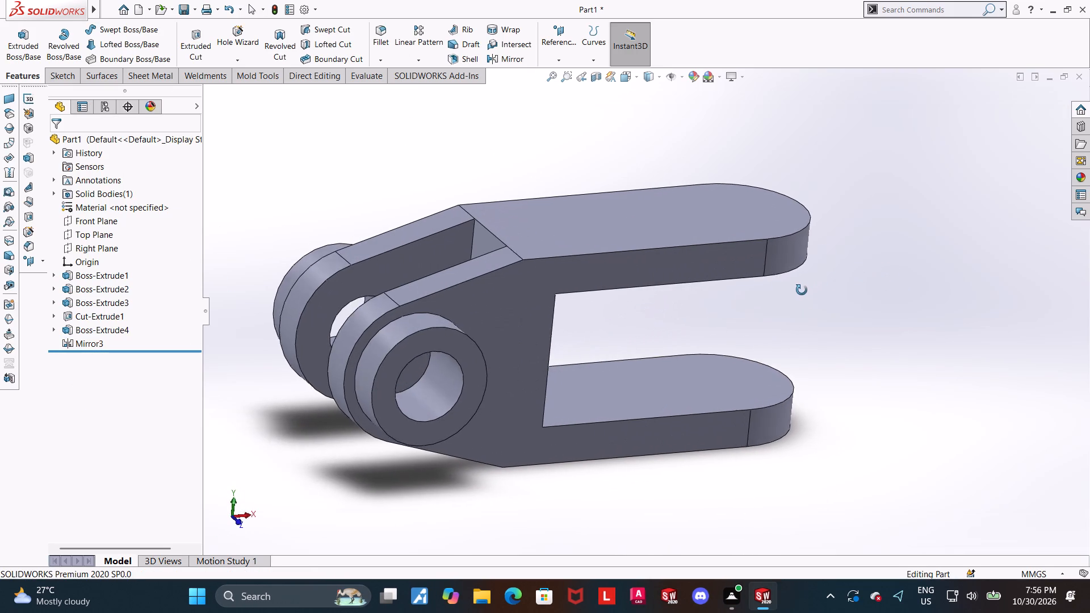
pyautogui.moveTo(802, 290); pyautogui.dragTo(794, 349, button='middle')
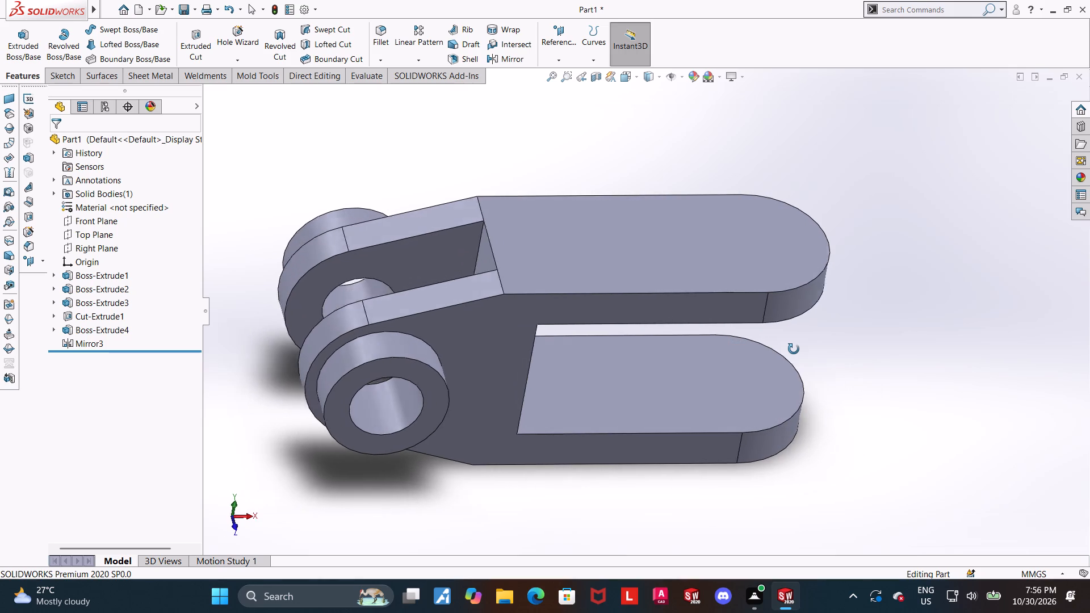
pyautogui.moveTo(794, 349); pyautogui.dragTo(791, 352, button='middle')
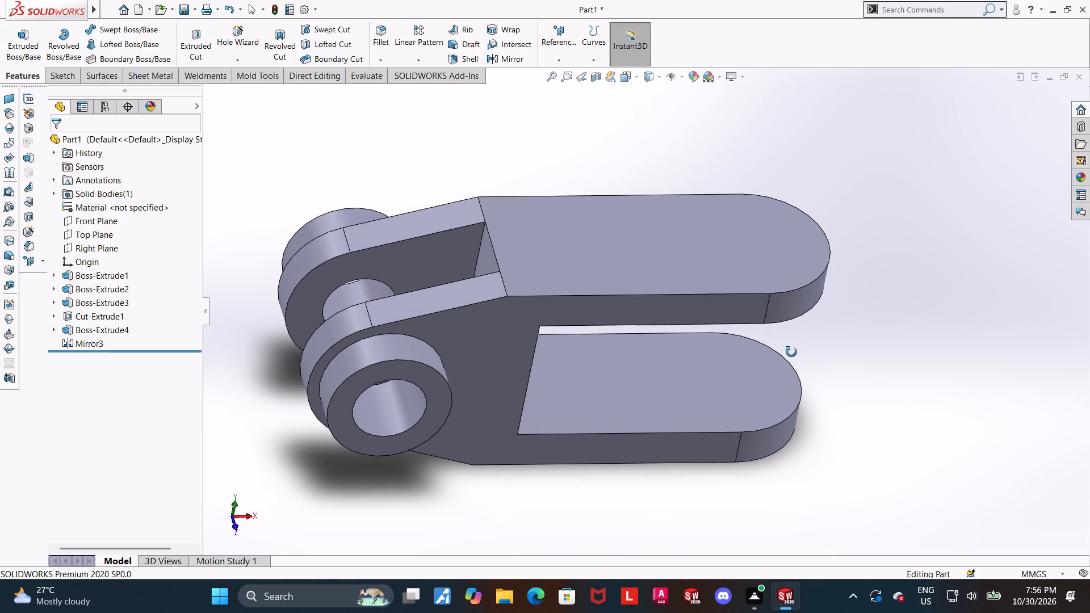
pyautogui.moveTo(791, 352); pyautogui.dragTo(824, 390, button='middle')
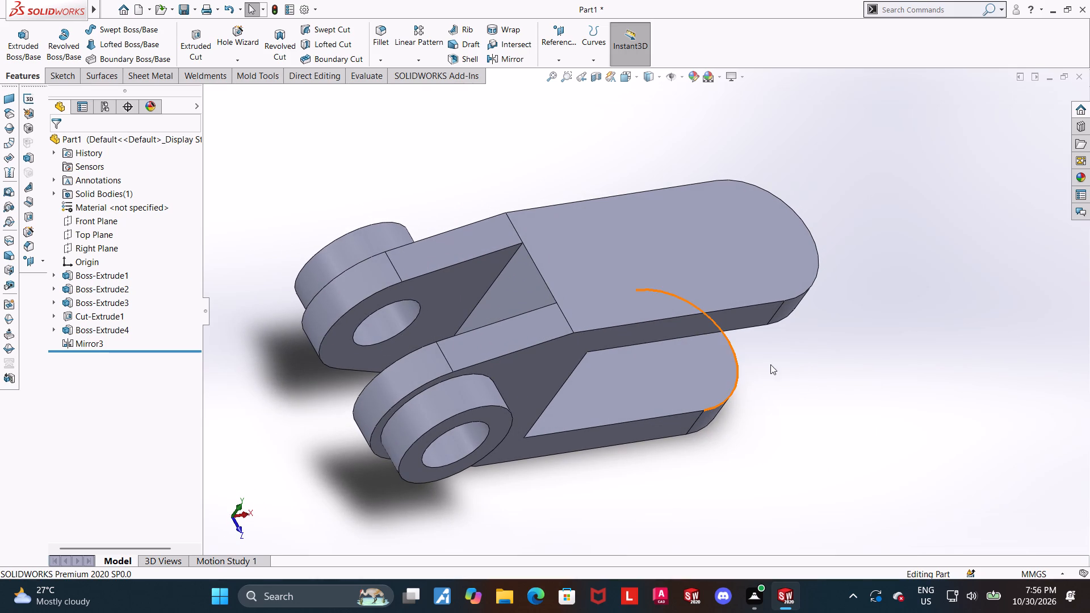
pyautogui.moveTo(764, 363); pyautogui.dragTo(708, 299, button='middle')
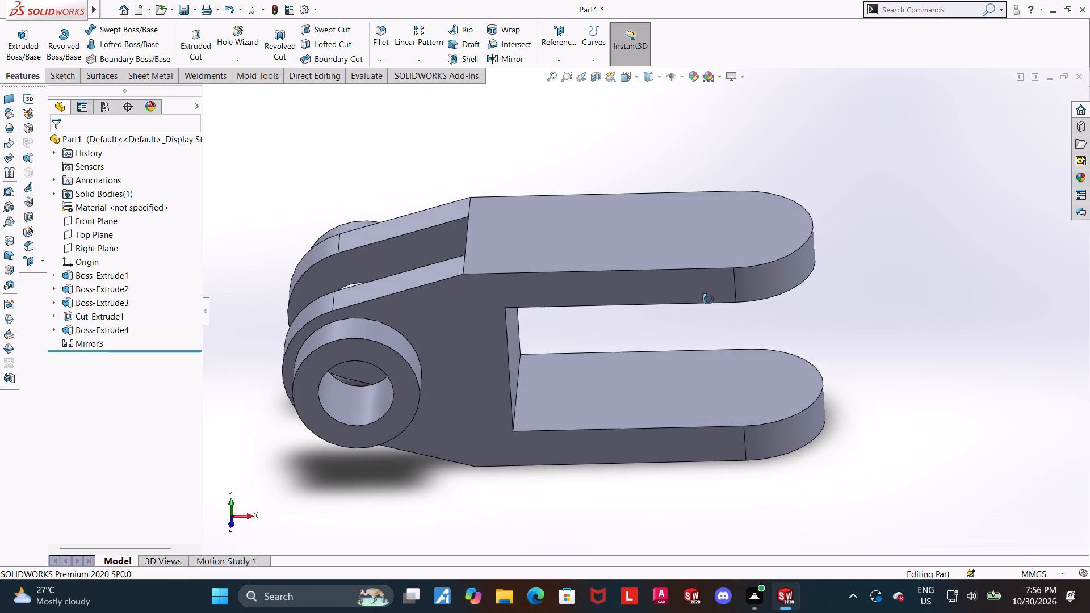
pyautogui.moveTo(708, 299); pyautogui.dragTo(709, 292, button='middle')
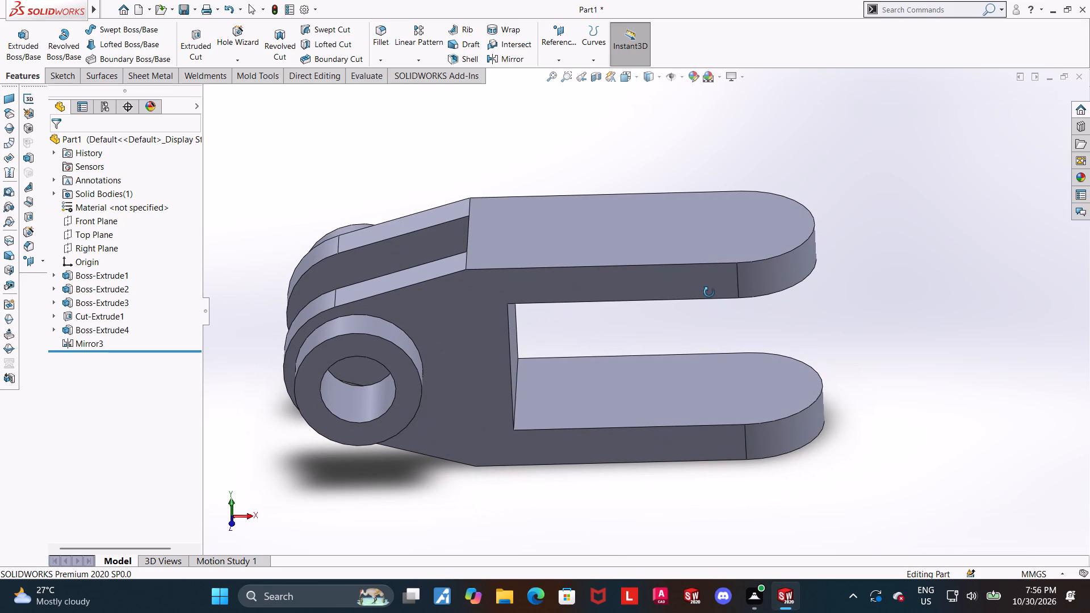
pyautogui.moveTo(709, 292); pyautogui.dragTo(703, 386, button='middle')
pyautogui.click(710, 342)
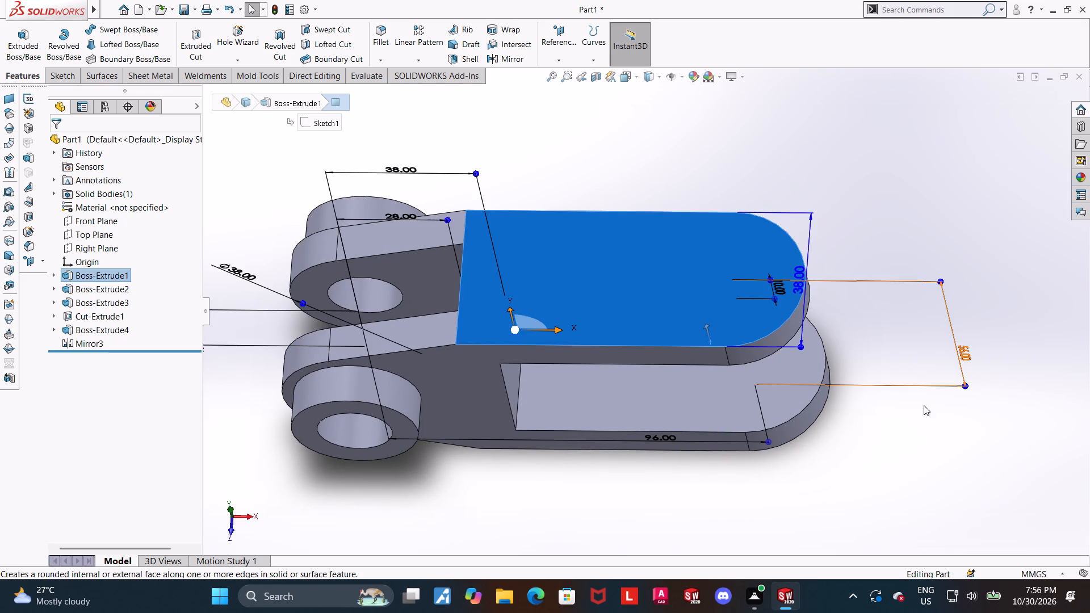
pyautogui.click(925, 422)
pyautogui.click(59, 304)
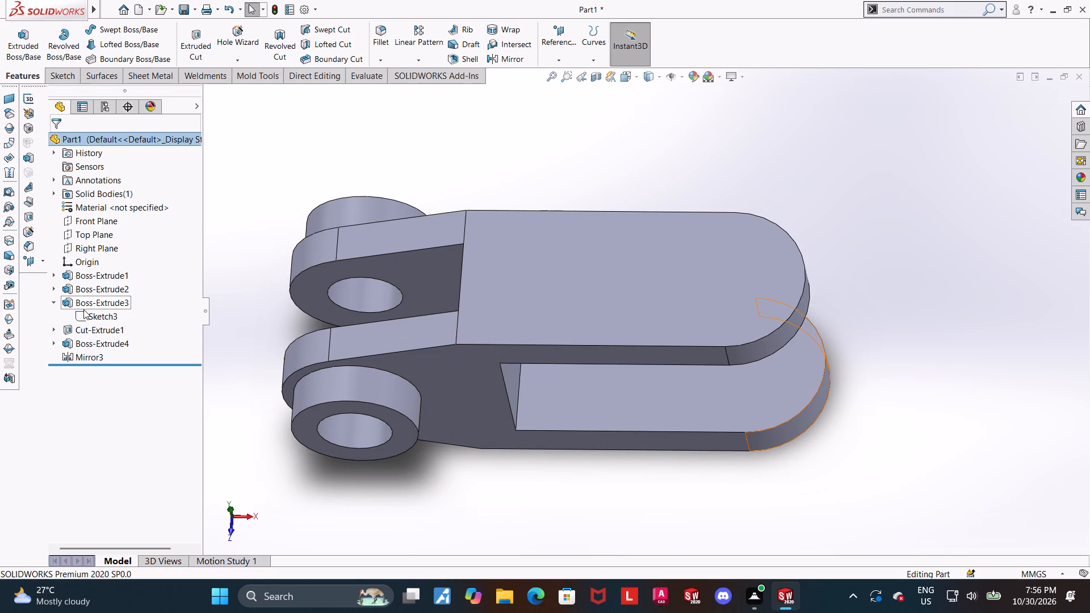
pyautogui.click(51, 300)
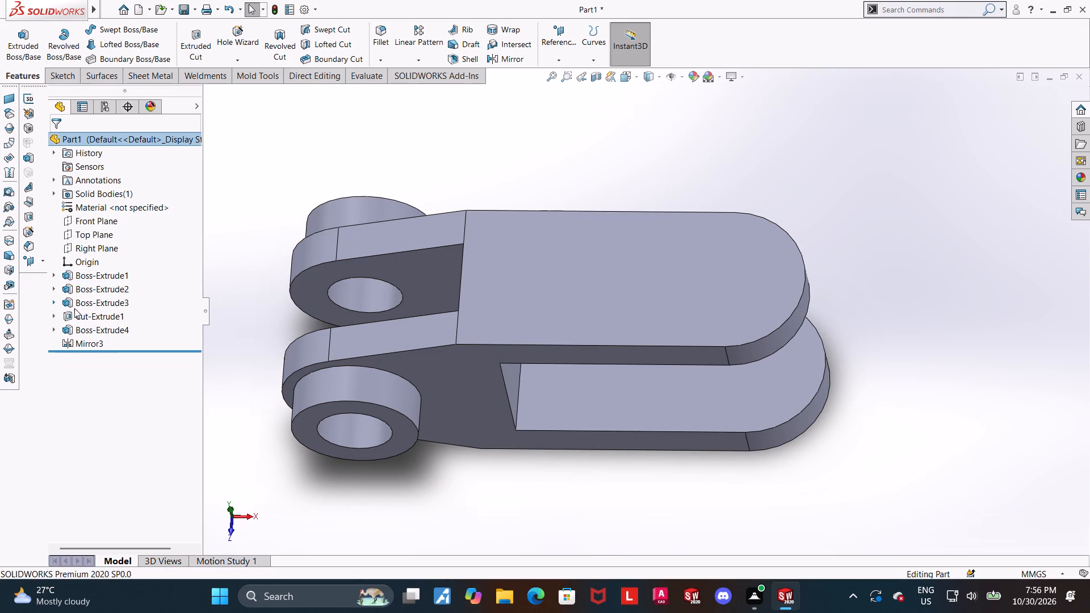
# Start a sketch on the upper prong's outer flat face and draw a circle about 26 mm in diameter near its rounded end.
pyautogui.click(762, 280)
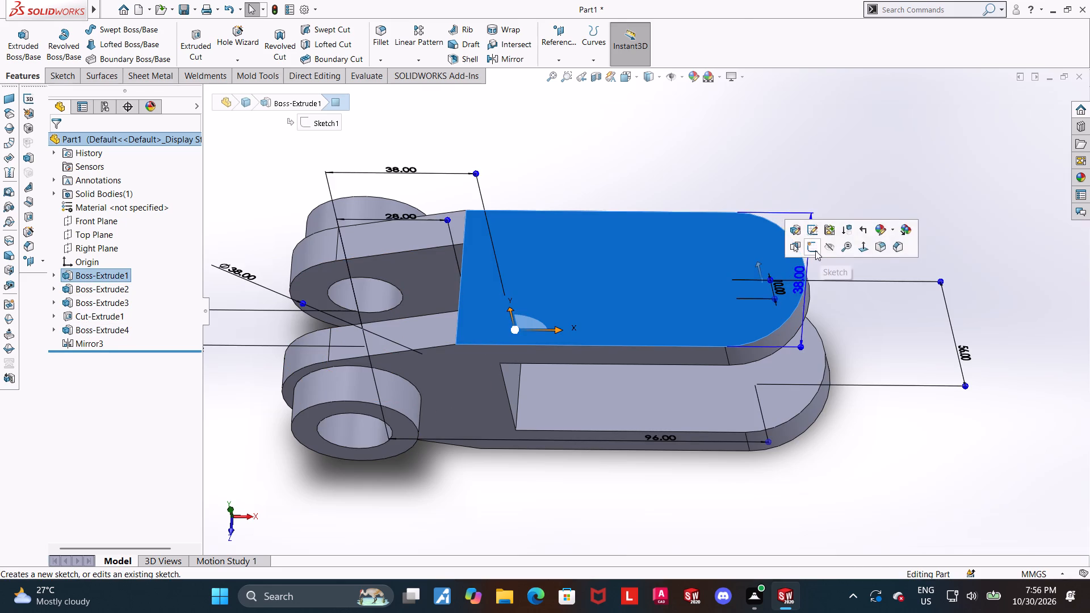
pyautogui.click(811, 249)
pyautogui.click(91, 355)
pyautogui.click(118, 338)
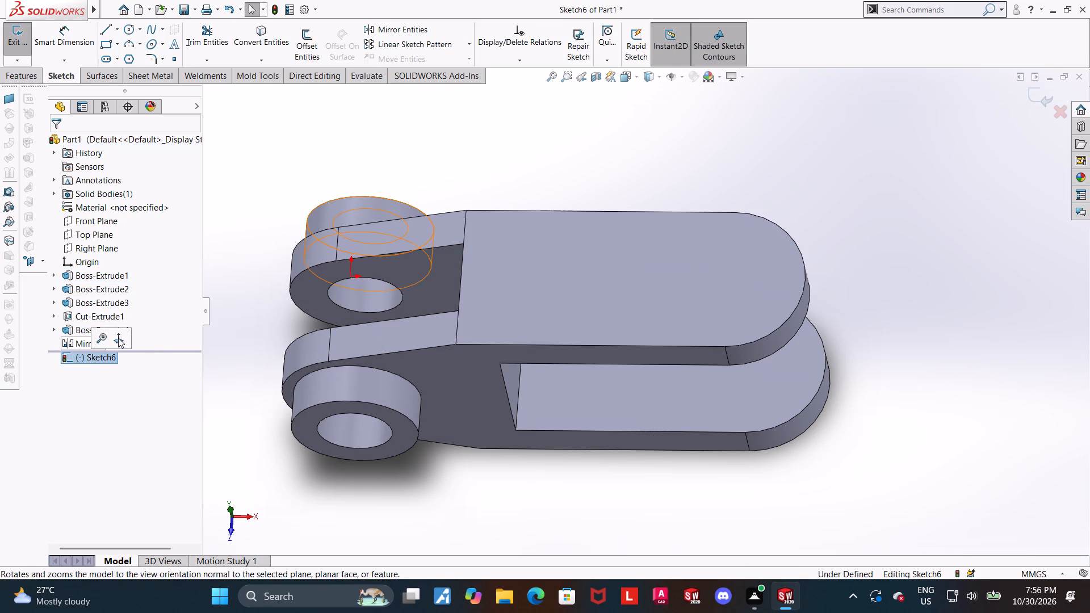
pyautogui.scroll(2, 878, 345)
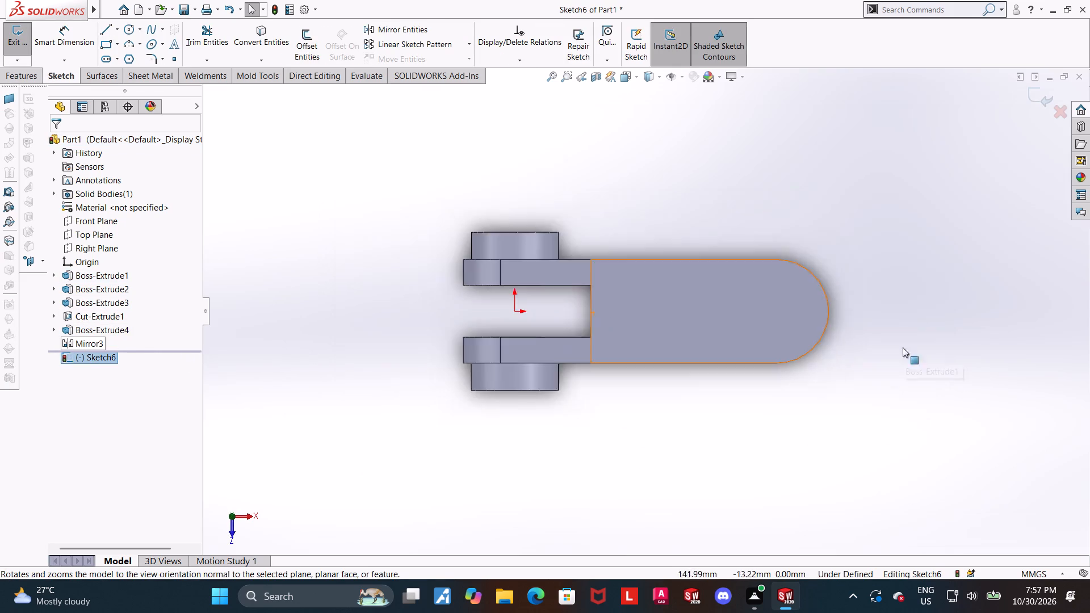
pyautogui.scroll(1, 903, 347)
pyautogui.scroll(-2, 915, 322)
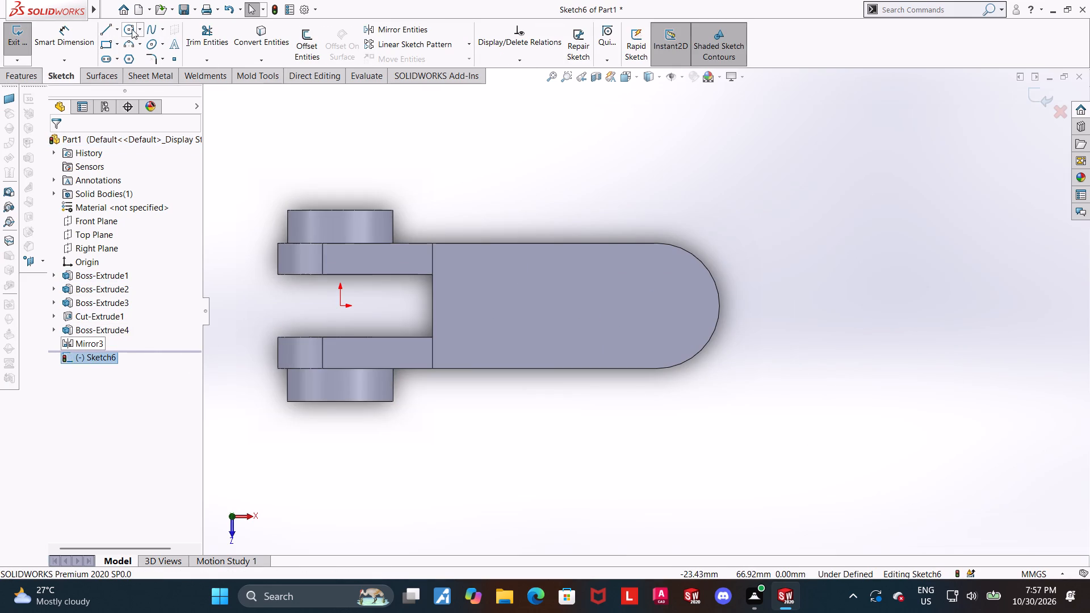
pyautogui.click(131, 28)
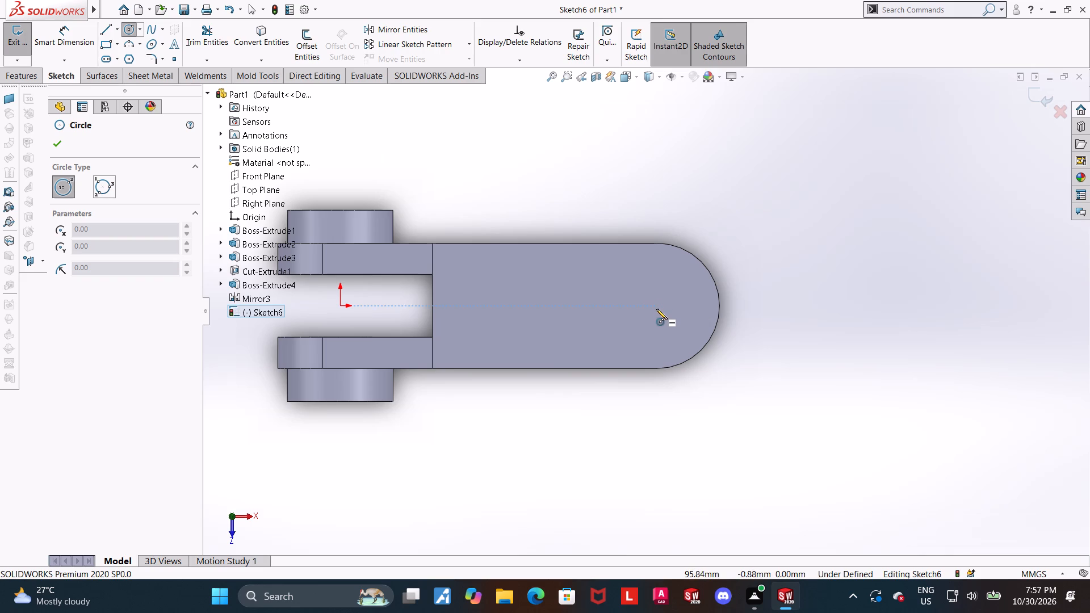
pyautogui.click(656, 308)
pyautogui.click(681, 271)
pyautogui.press('Escape')
# Dimension the circle's diameter as 32 mm.
pyautogui.click(53, 41)
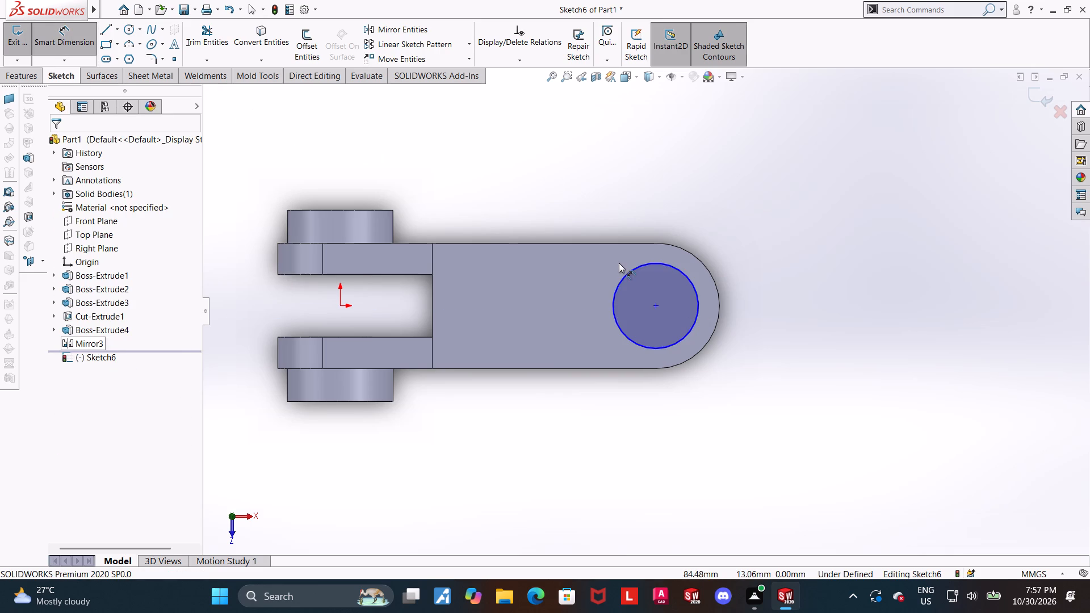
pyautogui.scroll(1, 630, 272)
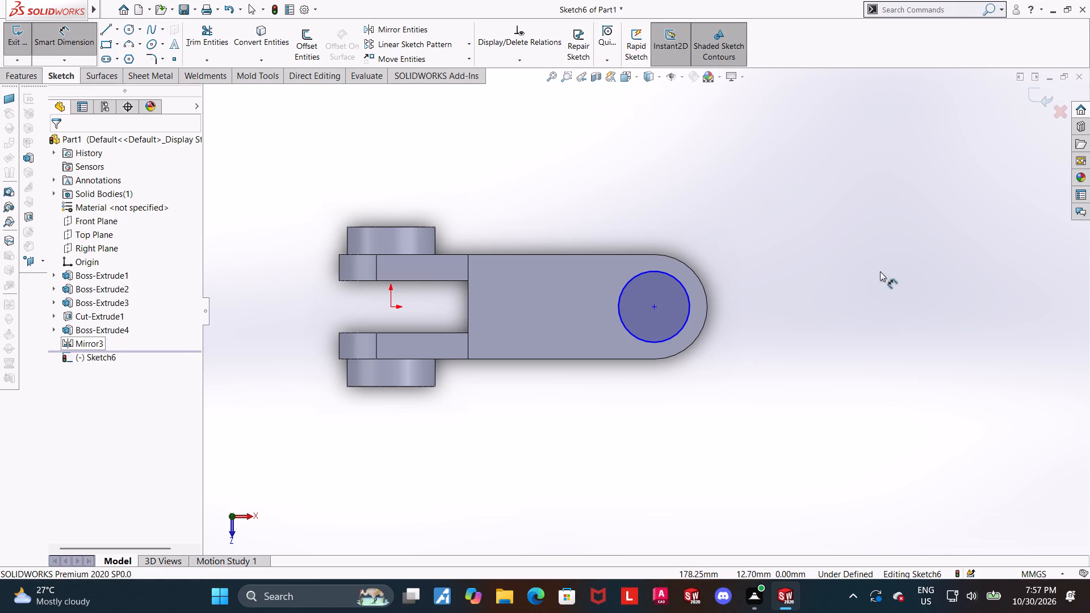
pyautogui.click(650, 274)
pyautogui.click(843, 277)
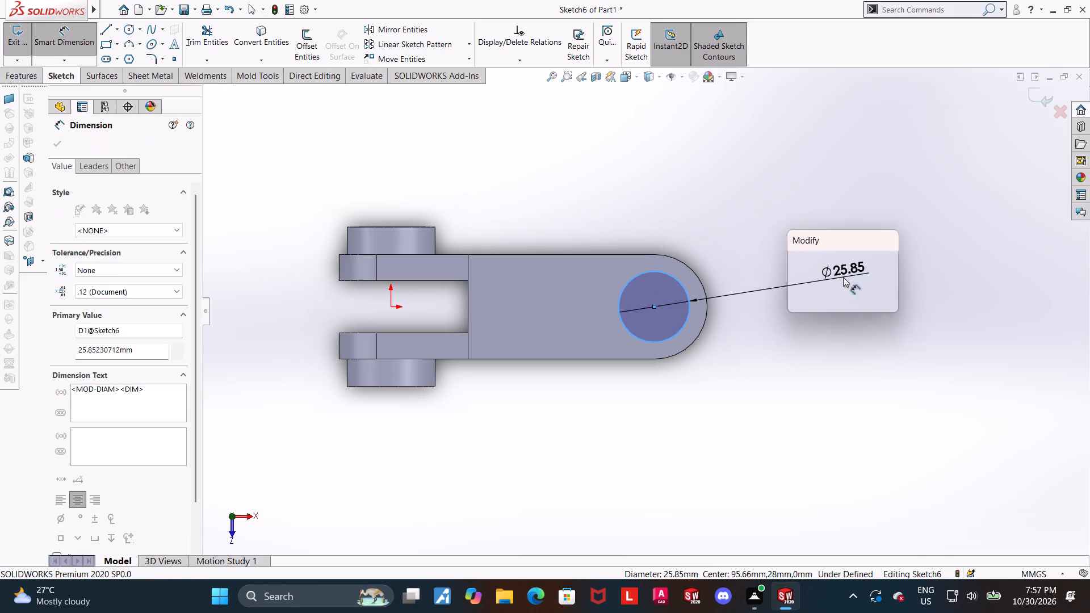
pyautogui.write('32')
pyautogui.press('Return')
pyautogui.press('Escape')
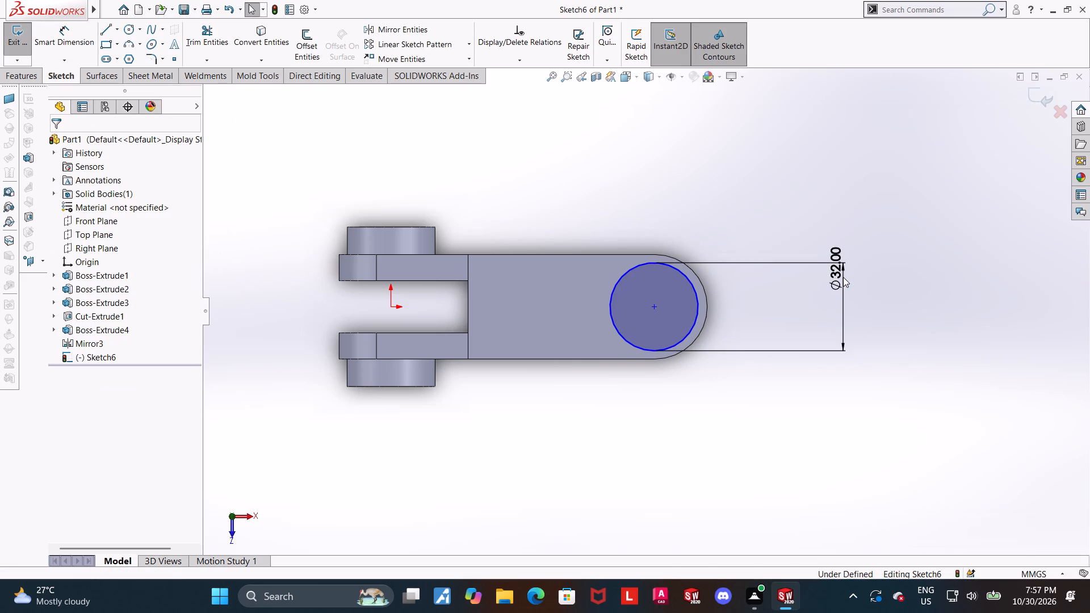
# Make the circle concentric with the prong's rounded end edge, and exit the sketch.
pyautogui.click(811, 430)
pyautogui.keyDown('ctrl'); pyautogui.click(707, 298); pyautogui.keyUp('ctrl')
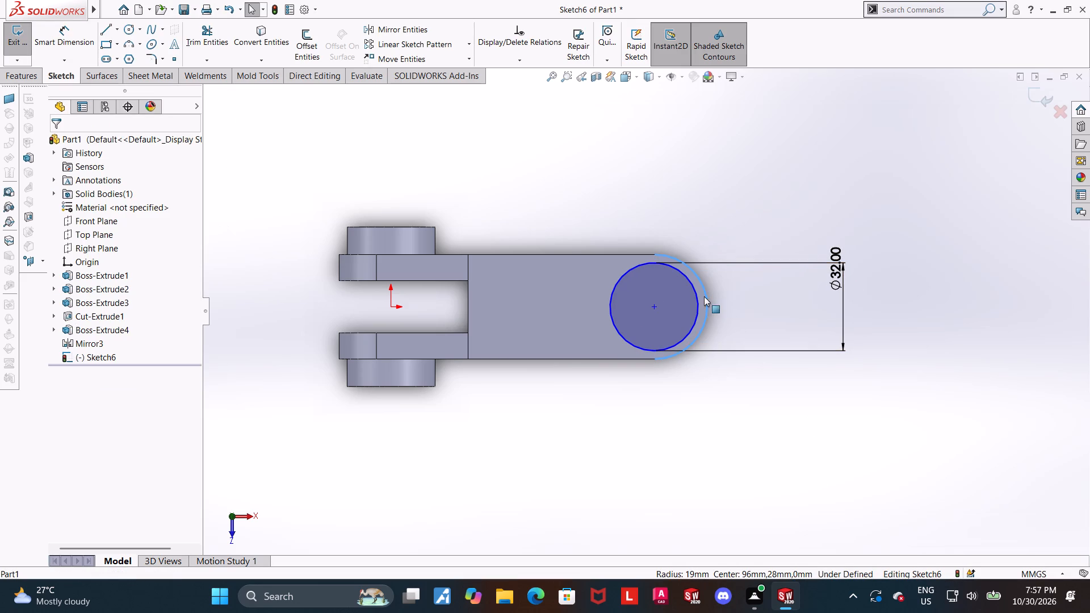
pyautogui.keyDown('ctrl'); pyautogui.click(696, 295); pyautogui.keyUp('ctrl')
pyautogui.click(62, 375)
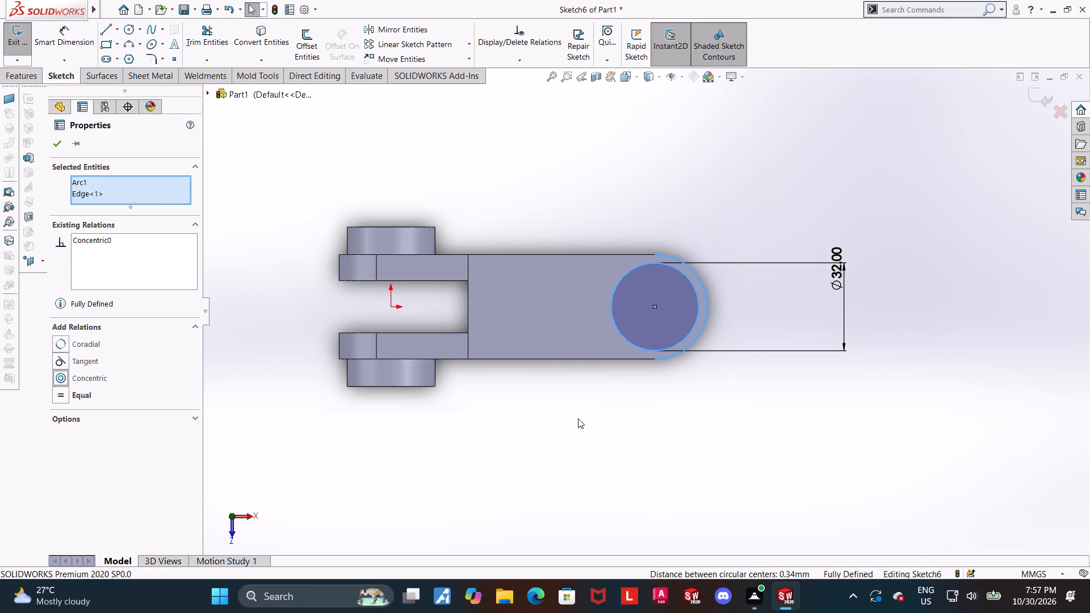
pyautogui.click(638, 422)
pyautogui.scroll(1, 898, 310)
pyautogui.scroll(-1, 753, 293)
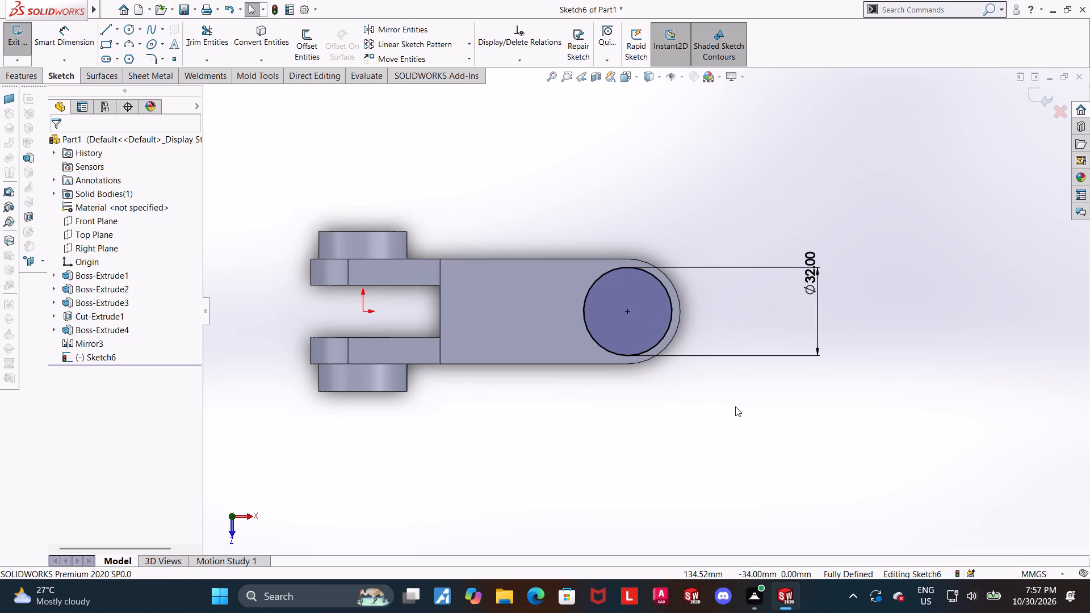
pyautogui.moveTo(736, 407); pyautogui.dragTo(726, 288, button='middle')
pyautogui.click(1038, 98)
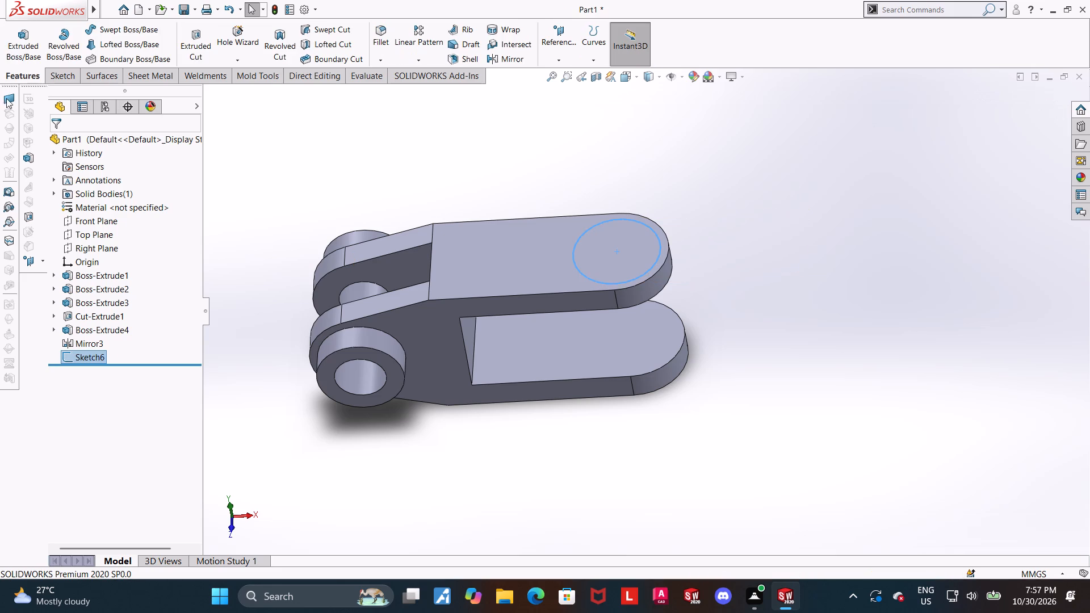
# Extrude the circle outward from the upper prong's face as a blind boss 10 mm deep, merged with the body.
pyautogui.click(18, 33)
pyautogui.middleClick(605, 320)
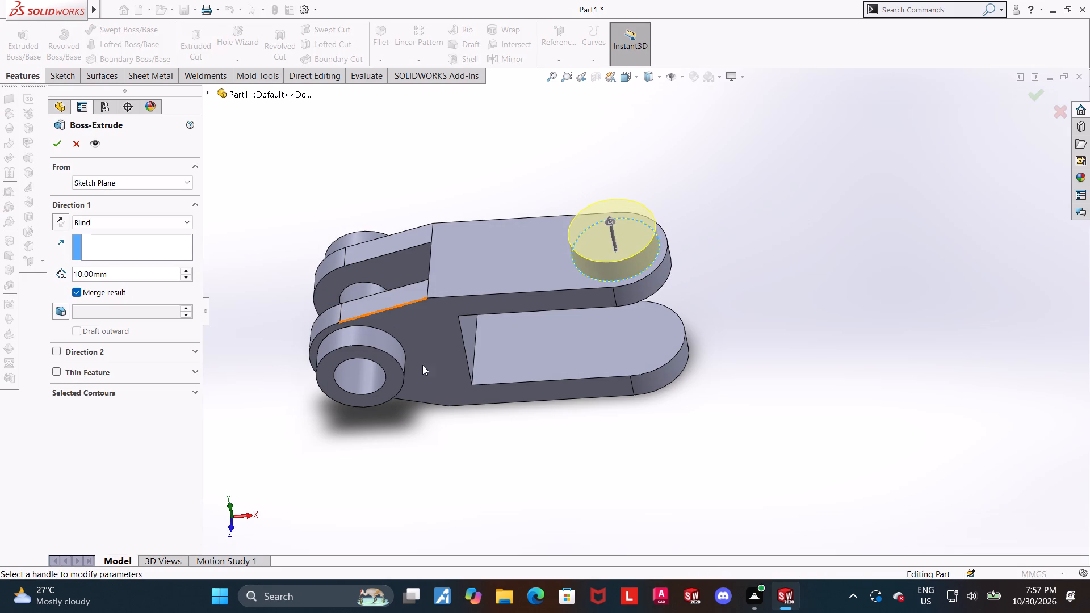
pyautogui.write('10')
pyautogui.press('Return')
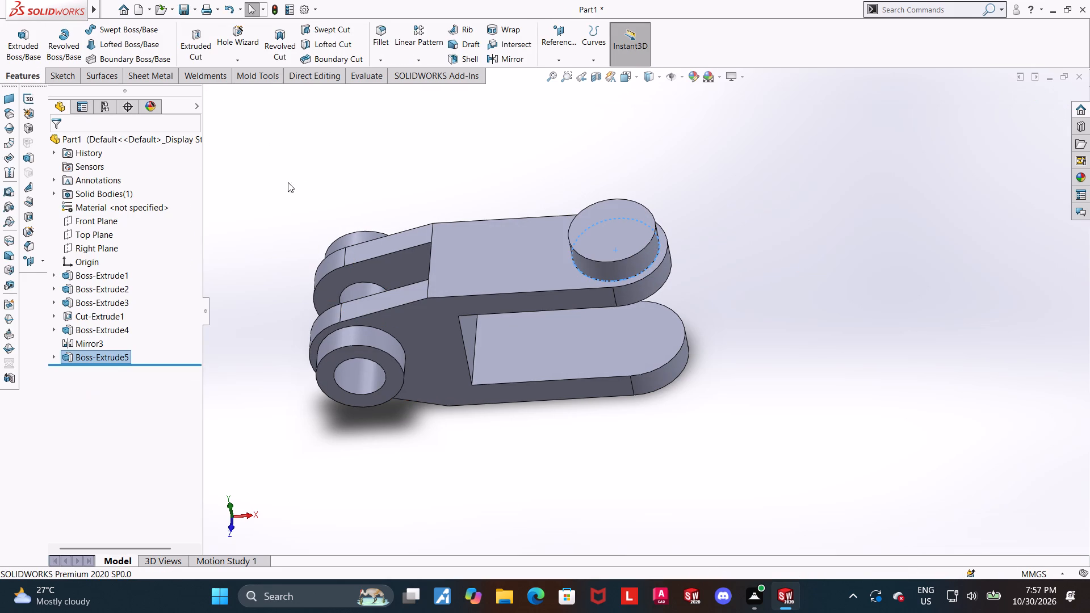
pyautogui.click(418, 172)
# Mirror the upper prong's round boss about the Top Plane onto the lower prong.
pyautogui.scroll(1, 732, 266)
pyautogui.moveTo(739, 294); pyautogui.dragTo(737, 154, button='middle')
pyautogui.scroll(3, 752, 247)
pyautogui.scroll(-3, 644, 278)
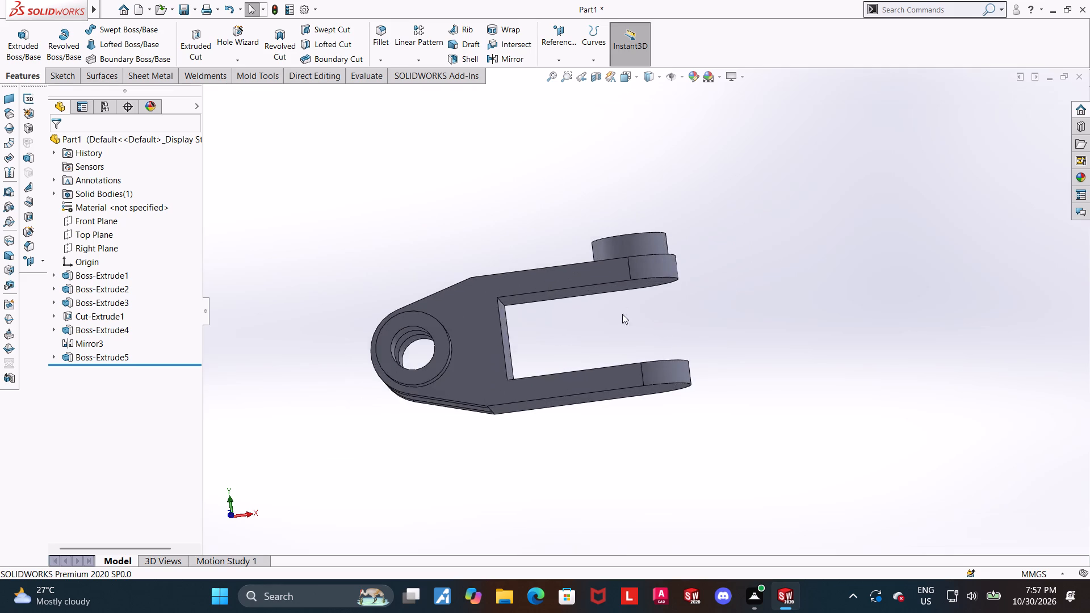
pyautogui.moveTo(622, 315); pyautogui.dragTo(617, 187, button='middle')
pyautogui.click(520, 57)
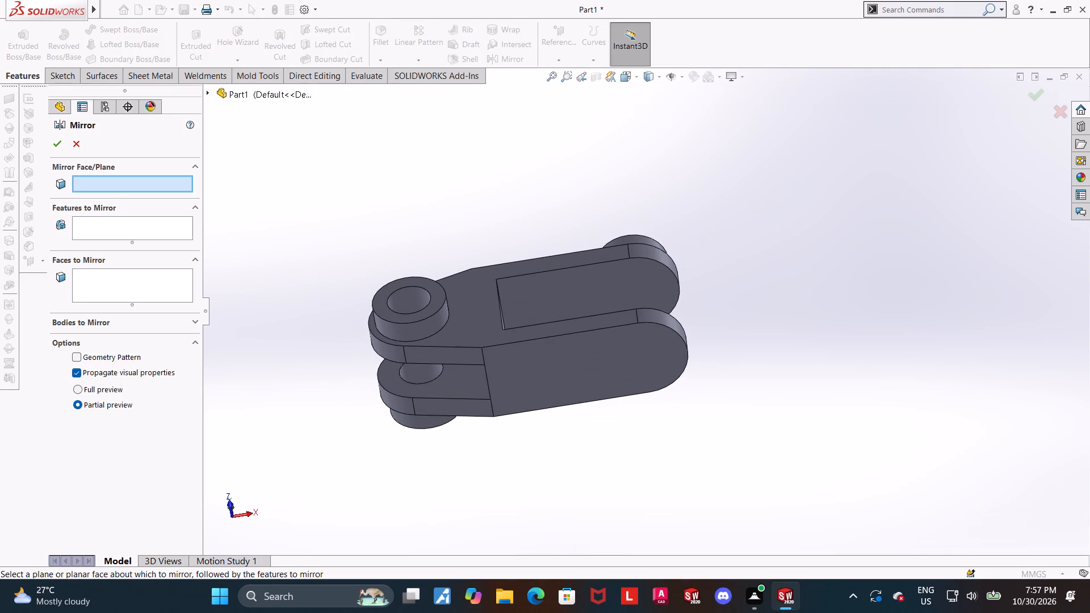
pyautogui.click(208, 93)
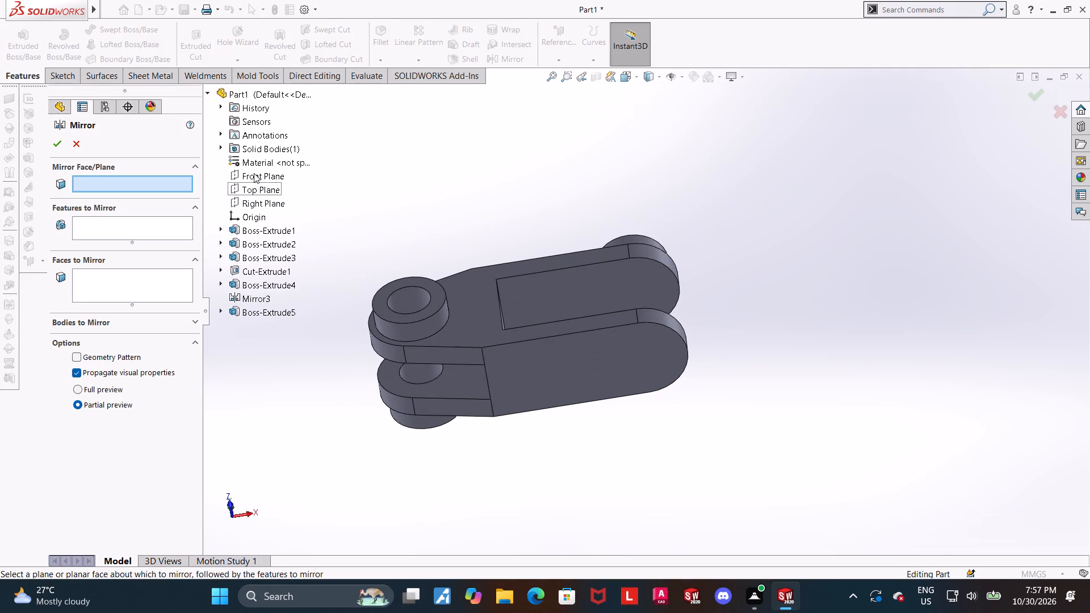
pyautogui.click(254, 173)
pyautogui.moveTo(909, 334); pyautogui.dragTo(883, 390, button='middle')
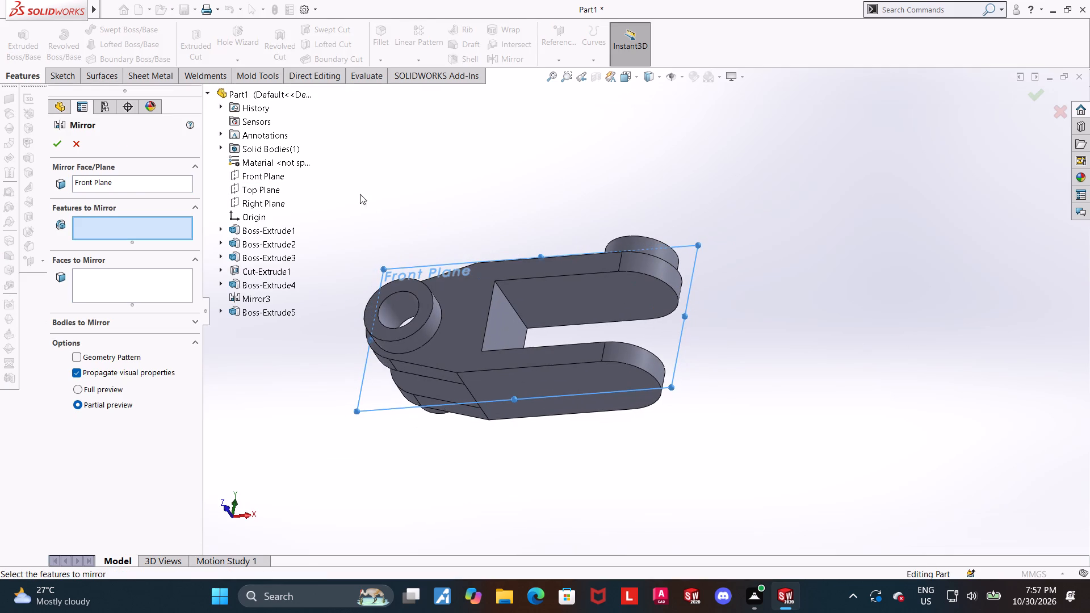
pyautogui.rightClick(123, 187)
pyautogui.click(139, 212)
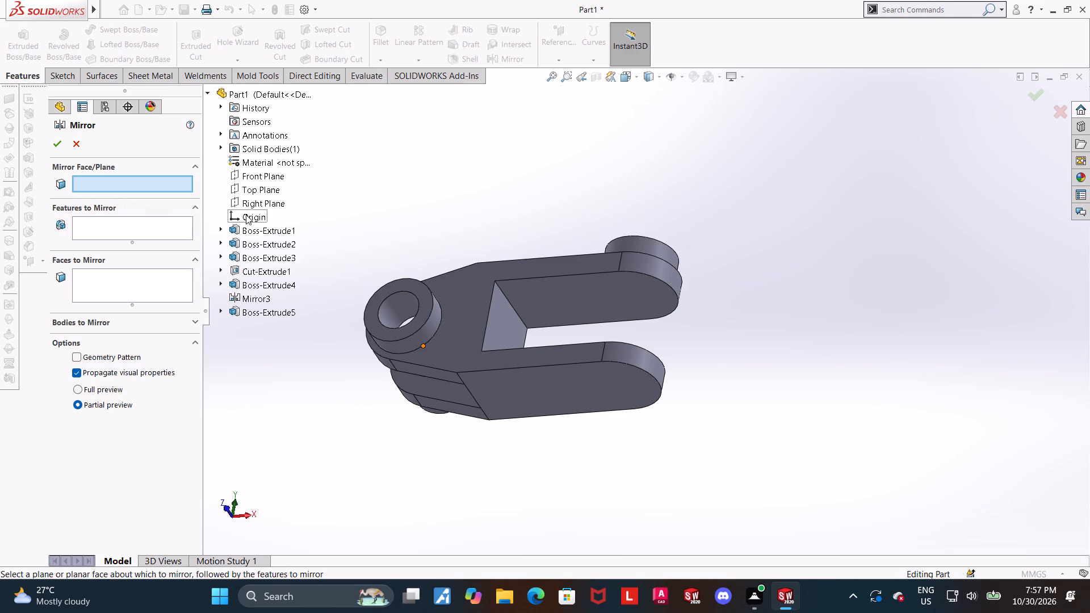
pyautogui.click(251, 191)
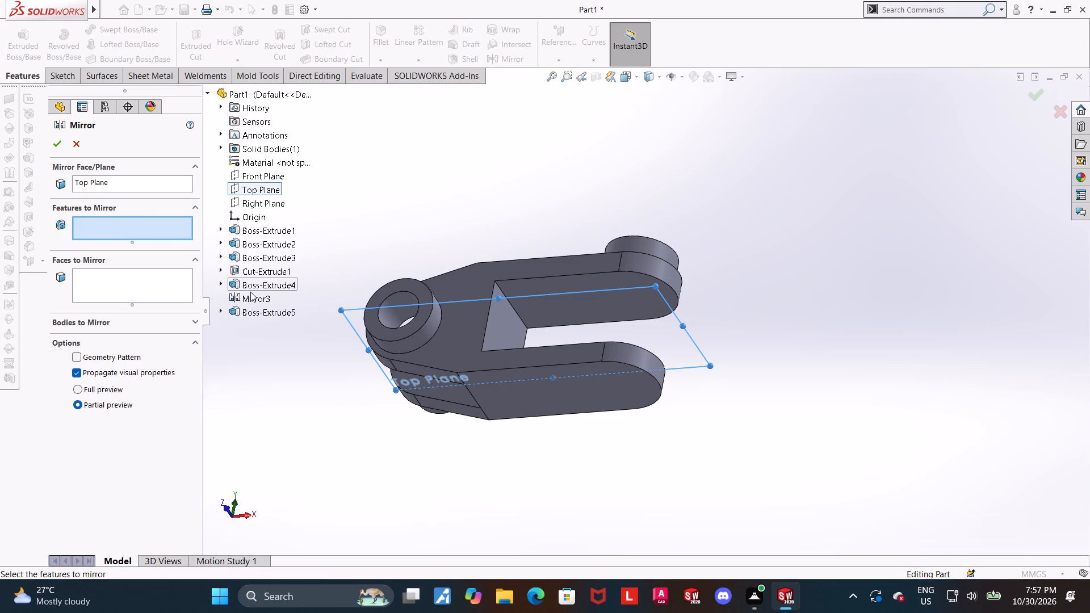
pyautogui.click(255, 308)
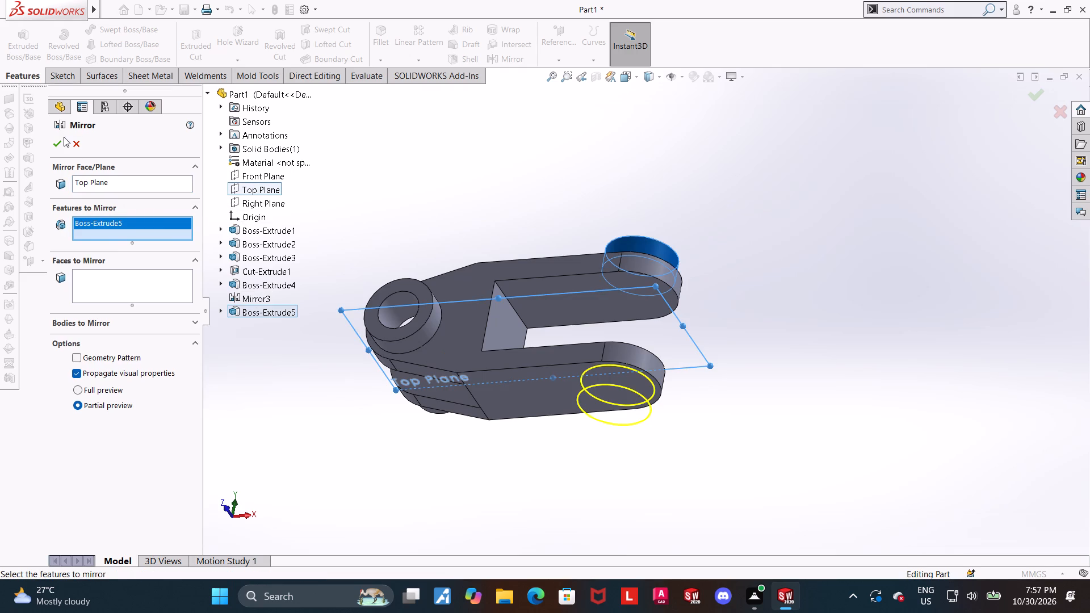
pyautogui.click(64, 137)
pyautogui.click(874, 263)
# Measure the distance between the outer end faces of the two prong bosses.
pyautogui.moveTo(736, 283); pyautogui.dragTo(756, 248, button='middle')
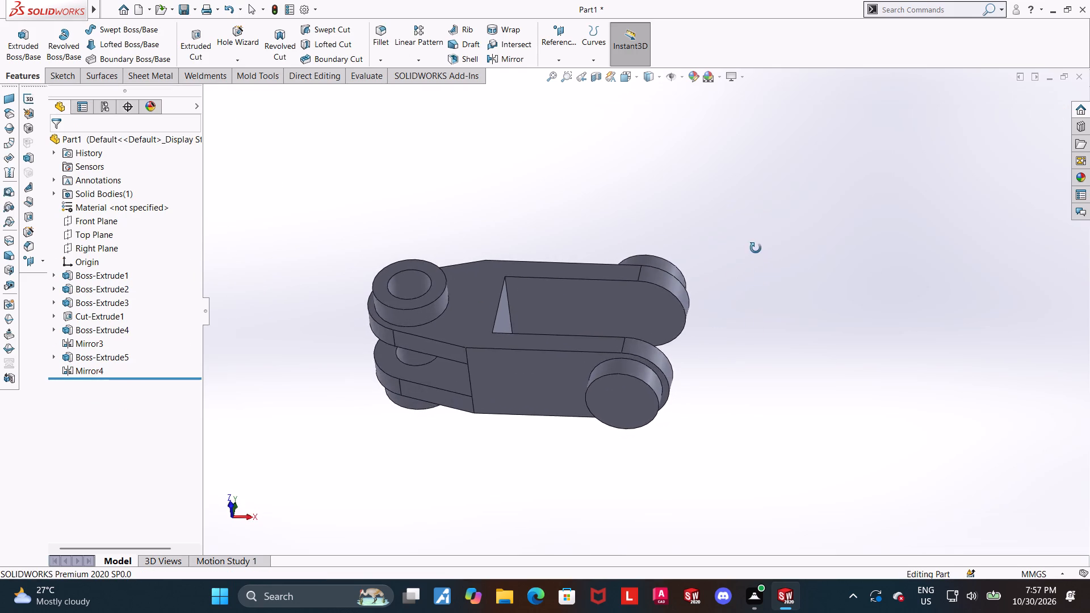
pyautogui.moveTo(756, 248); pyautogui.dragTo(730, 276, button='middle')
pyautogui.click(380, 77)
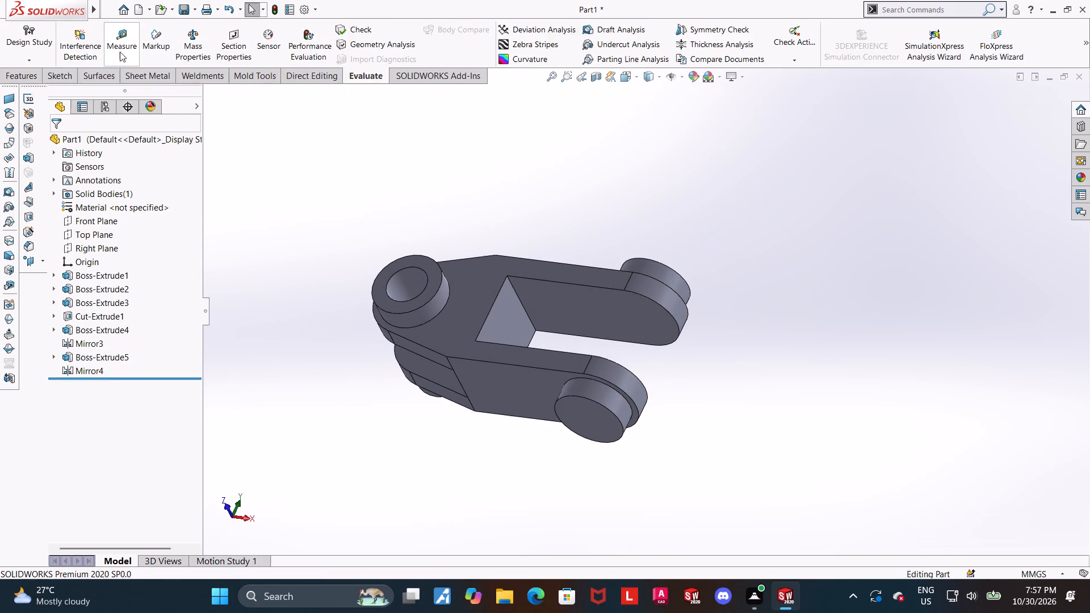
pyautogui.click(116, 44)
pyautogui.click(593, 423)
pyautogui.moveTo(793, 325); pyautogui.dragTo(766, 492, button='middle')
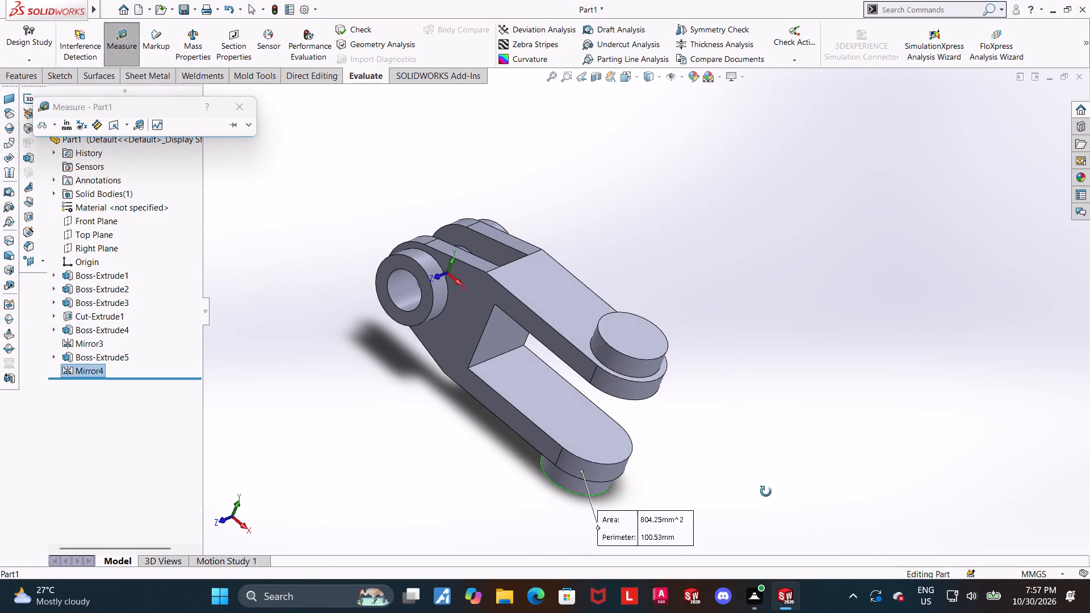
pyautogui.moveTo(766, 492); pyautogui.dragTo(765, 492, button='middle')
pyautogui.click(652, 345)
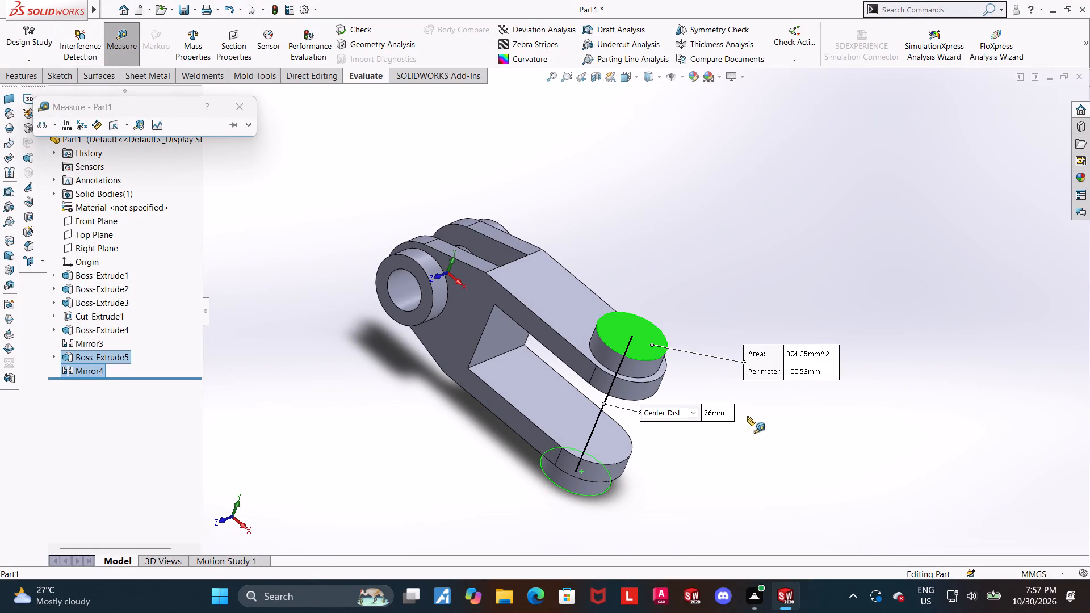
pyautogui.press('Escape')
# Start a sketch on the lower prong boss's outer face and draw a circle centred on the boss, smaller than its outline.
pyautogui.moveTo(706, 454); pyautogui.dragTo(758, 279, button='middle')
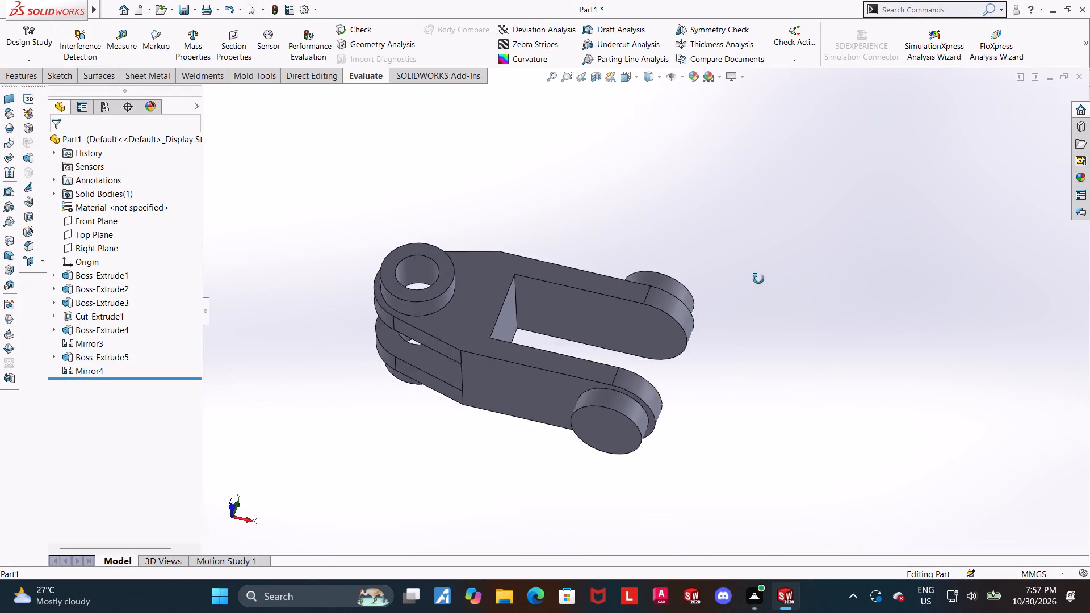
pyautogui.moveTo(758, 279); pyautogui.dragTo(766, 231, button='middle')
pyautogui.click(630, 396)
pyautogui.click(676, 367)
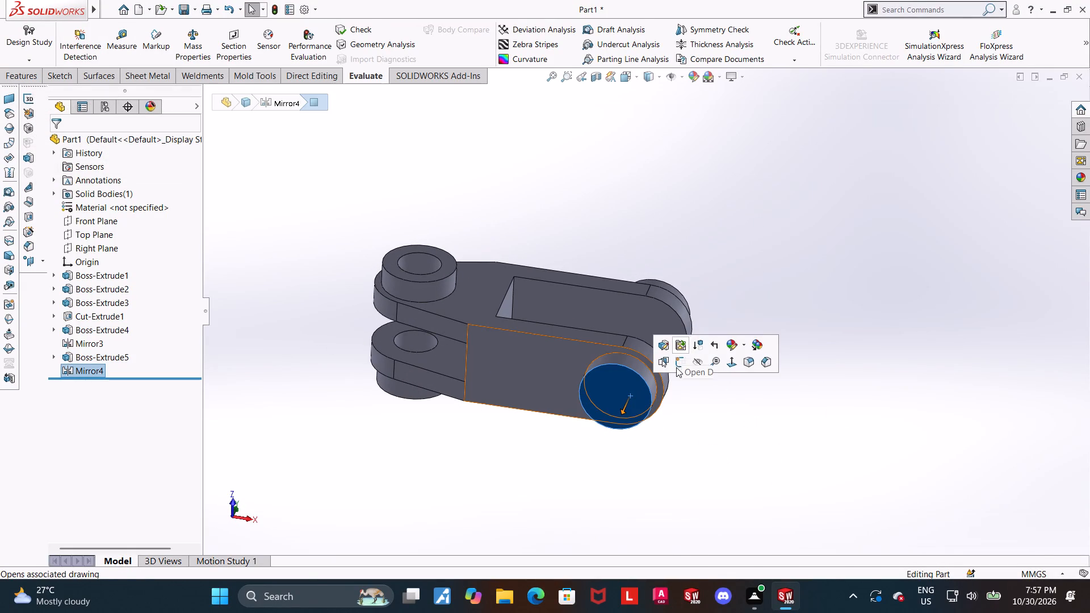
pyautogui.click(88, 392)
pyautogui.click(104, 380)
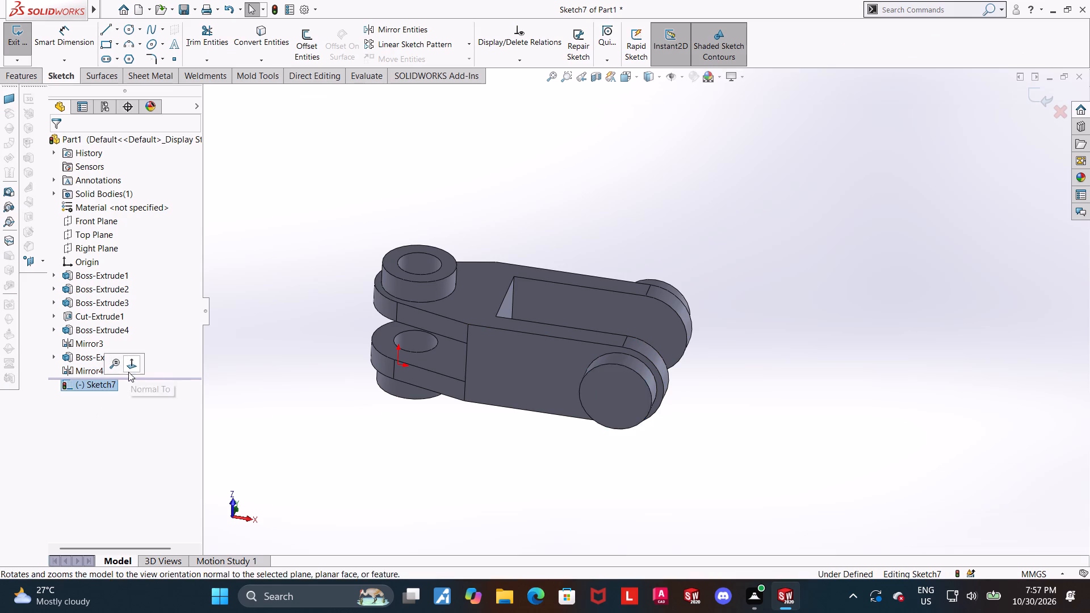
pyautogui.click(128, 372)
pyautogui.click(133, 24)
pyautogui.scroll(2, 988, 374)
pyautogui.scroll(-3, 837, 326)
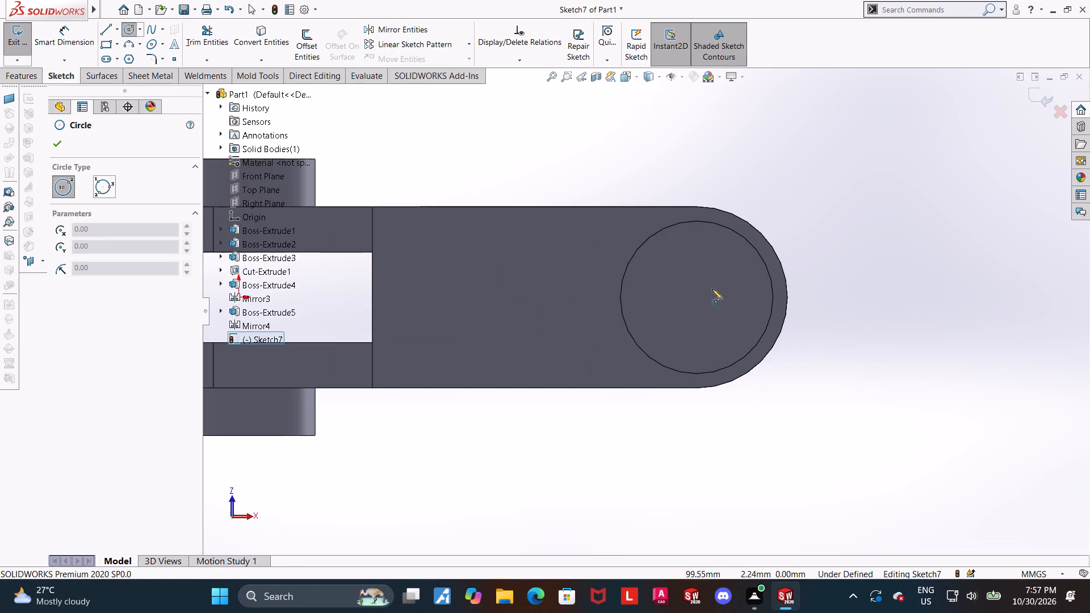
pyautogui.click(698, 296)
pyautogui.click(743, 276)
pyautogui.press('Escape')
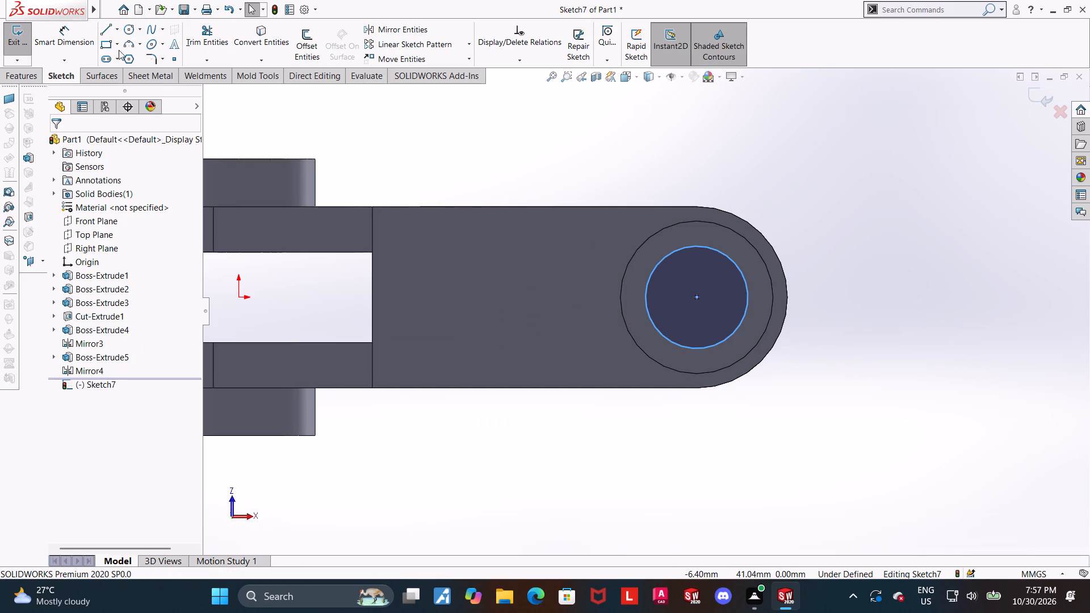
# Dimension the circle's diameter as 19 mm.
pyautogui.click(79, 37)
pyautogui.scroll(1, 655, 296)
pyautogui.scroll(-1, 763, 316)
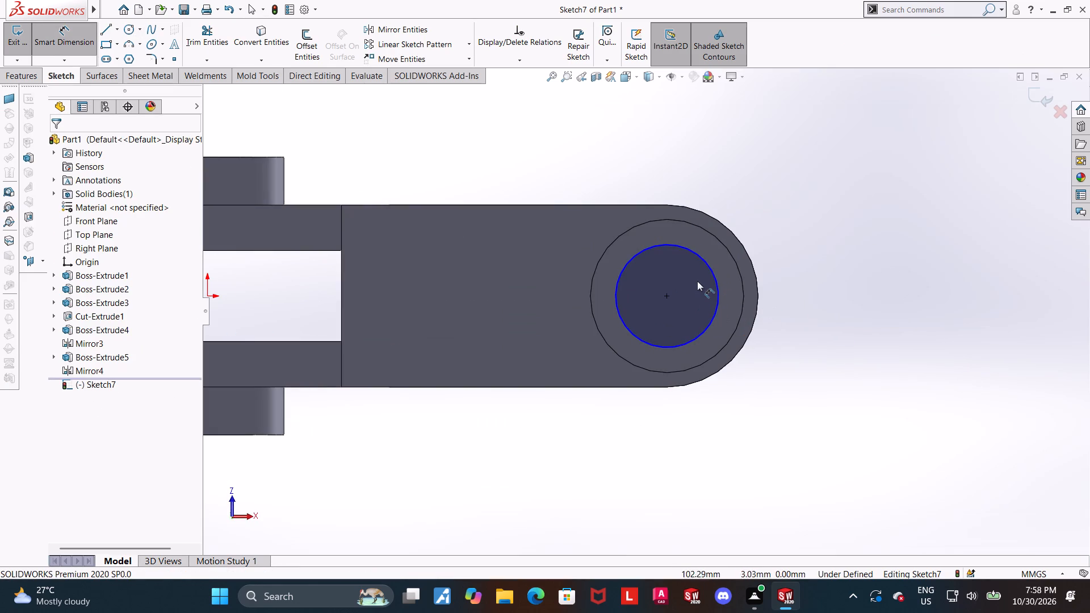
pyautogui.click(713, 275)
pyautogui.click(855, 297)
pyautogui.write('19')
pyautogui.press('Return')
pyautogui.press('Escape')
pyautogui.click(857, 398)
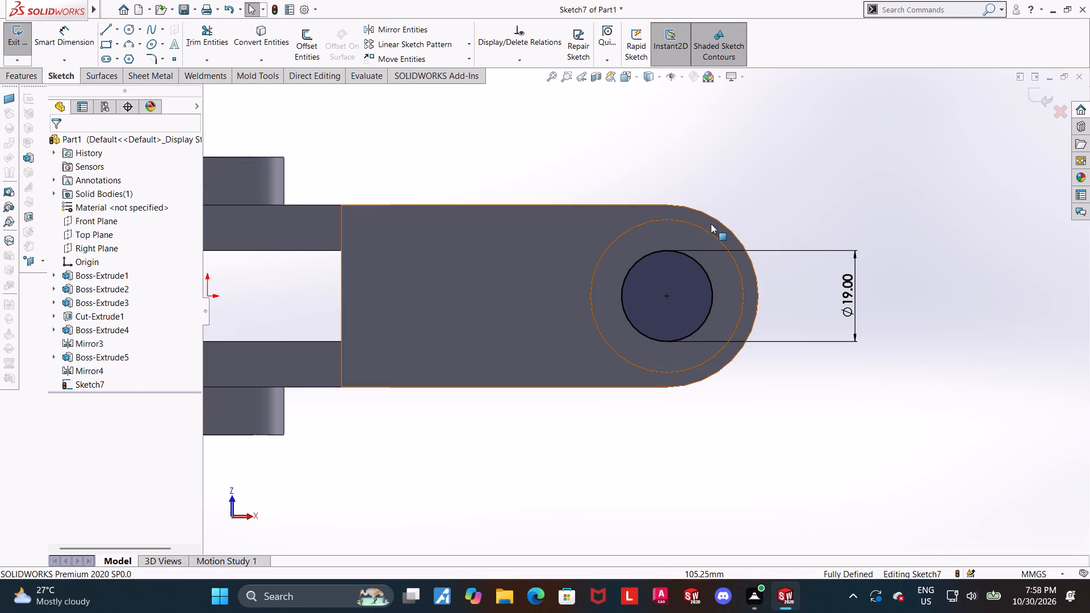
# Make the 19 mm circle concentric with the boss's circular edge, and exit the sketch.
pyautogui.click(705, 230)
pyautogui.keyDown('ctrl'); pyautogui.click(699, 266); pyautogui.keyUp('ctrl')
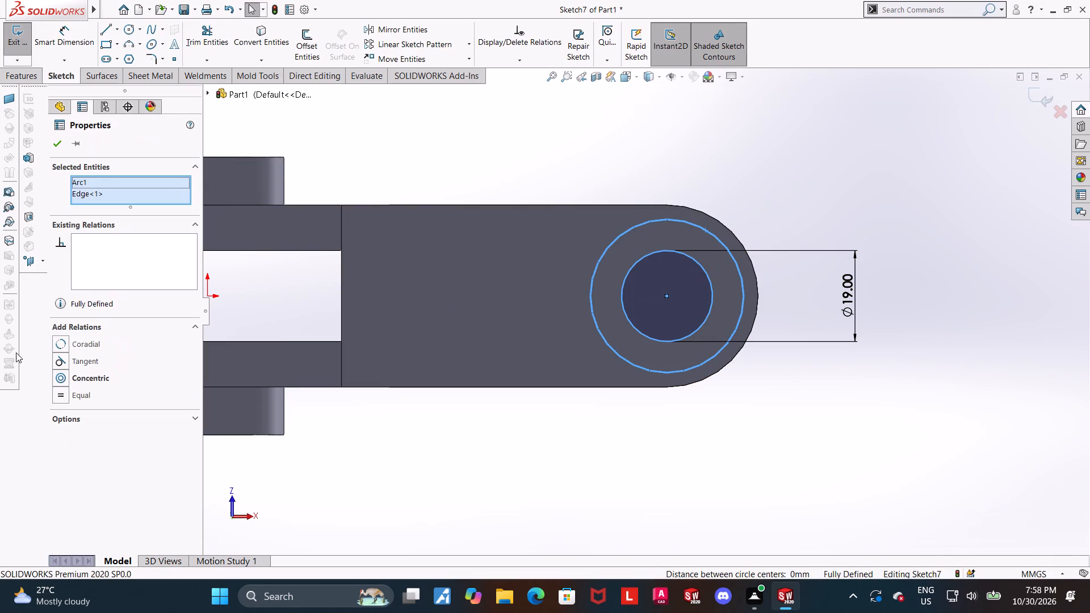
pyautogui.click(60, 380)
pyautogui.click(1054, 434)
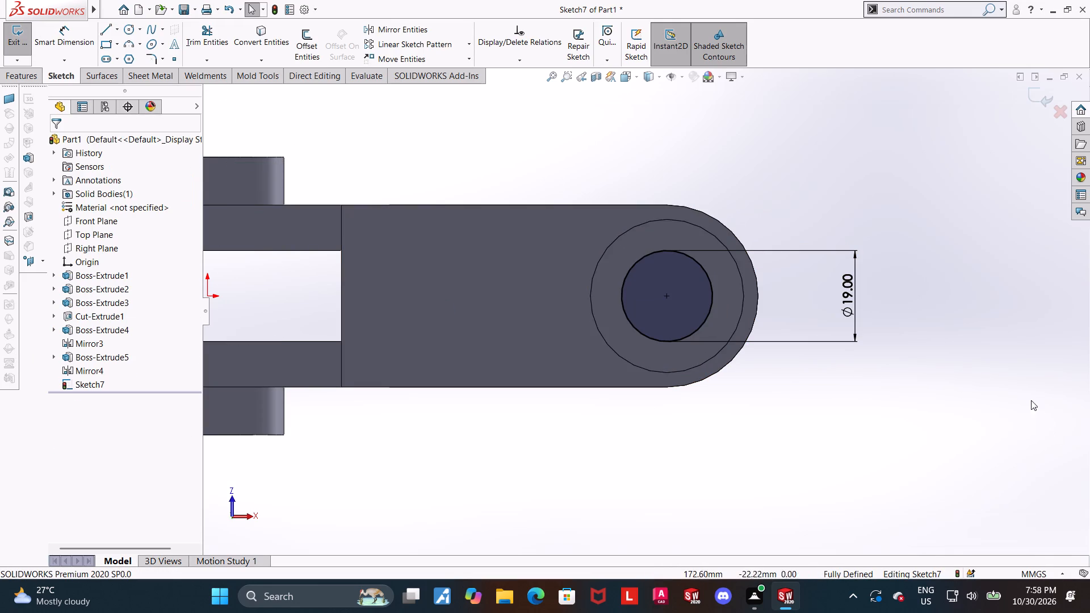
pyautogui.scroll(1, 907, 343)
pyautogui.moveTo(887, 341); pyautogui.dragTo(806, 380, button='middle')
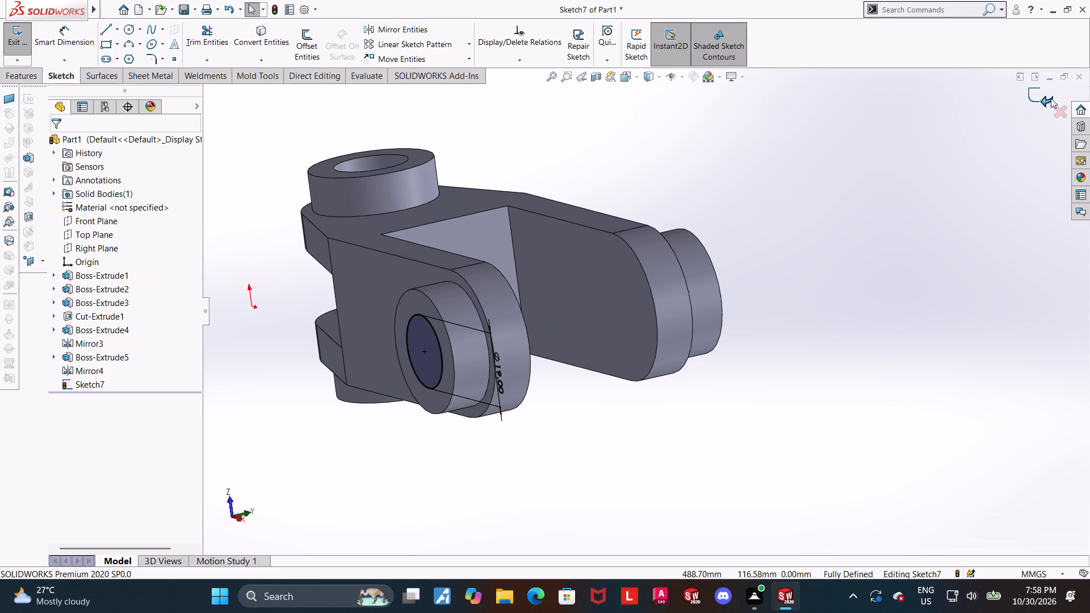
pyautogui.moveTo(776, 295); pyautogui.dragTo(833, 293, button='middle')
pyautogui.click(1032, 97)
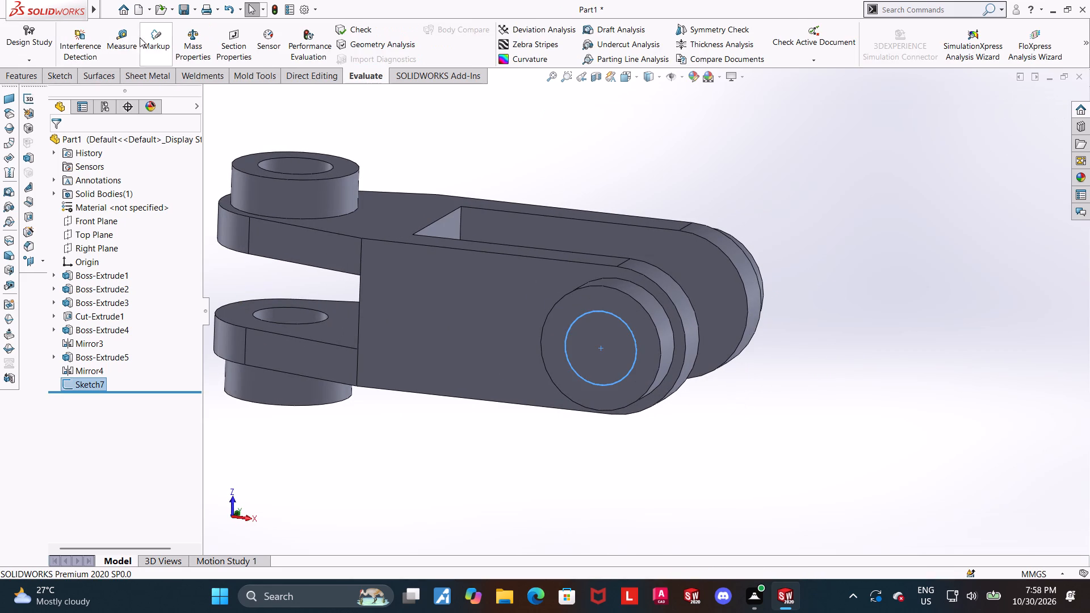
# Extrude-cut the 19 mm circle with the Through All end condition to bore through both prongs and their bosses.
pyautogui.click(31, 79)
pyautogui.click(199, 28)
pyautogui.moveTo(438, 284); pyautogui.dragTo(429, 285, button='middle')
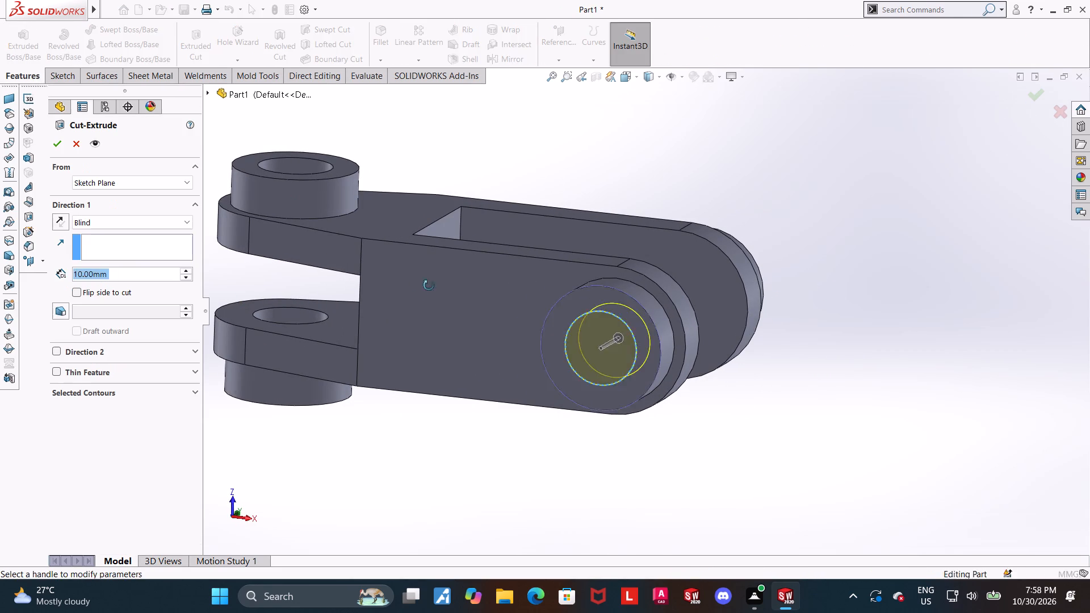
pyautogui.moveTo(429, 285); pyautogui.dragTo(416, 293, button='middle')
pyautogui.click(70, 225)
pyautogui.click(75, 224)
pyautogui.click(85, 243)
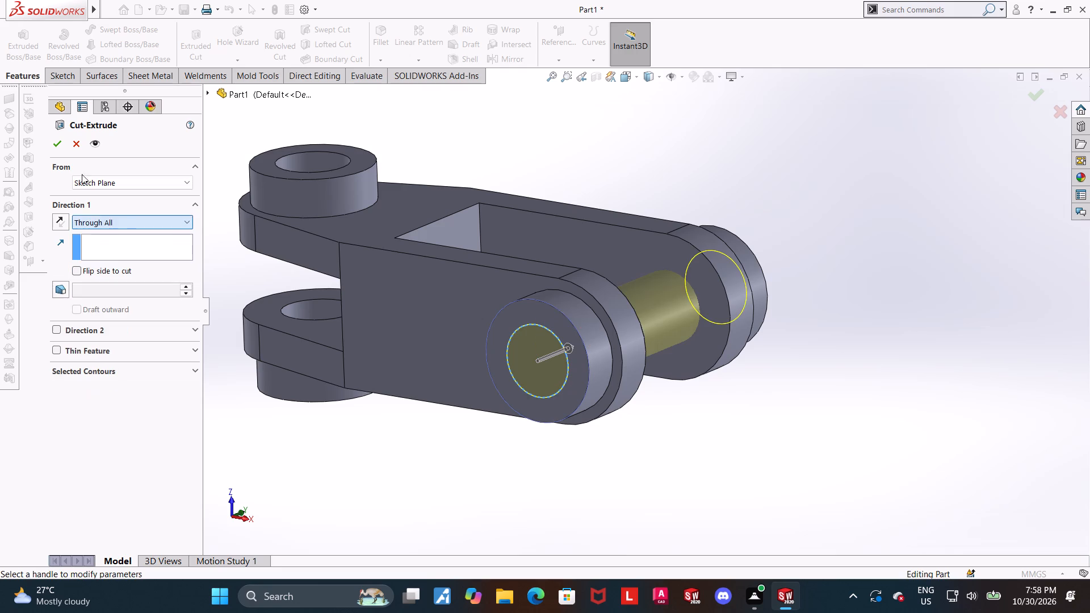
pyautogui.click(60, 140)
pyautogui.click(793, 369)
# Fillet the base edges of both hub ring bosses and both prong bosses with a symmetric 2 mm radius.
pyautogui.moveTo(790, 370); pyautogui.dragTo(825, 367, button='middle')
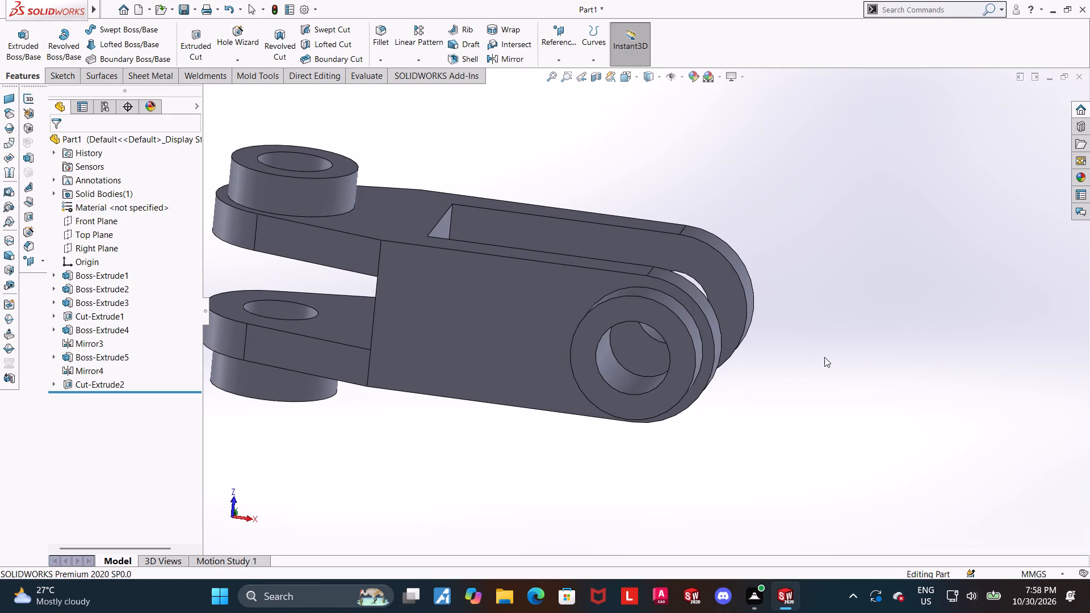
pyautogui.hotkey('ctrl', '7')
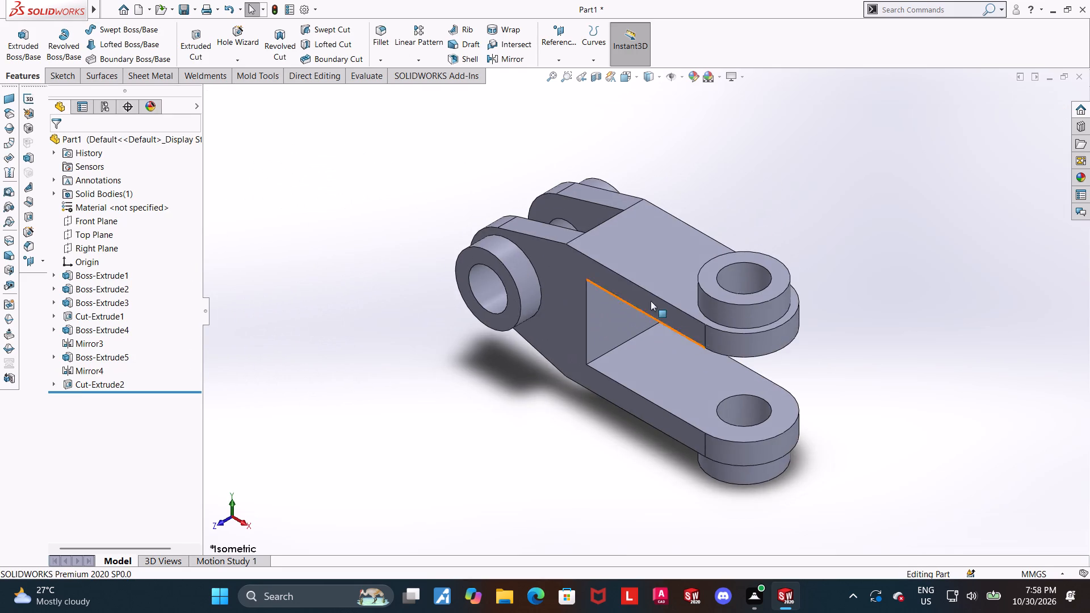
pyautogui.scroll(-3, 659, 270)
pyautogui.click(367, 33)
pyautogui.press('Escape')
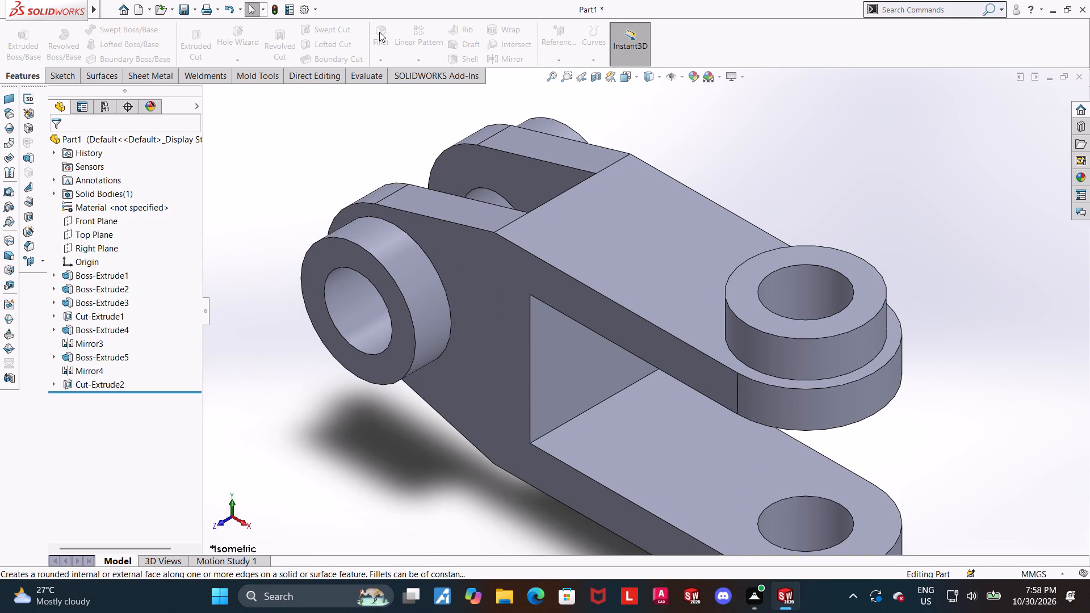
pyautogui.click(379, 38)
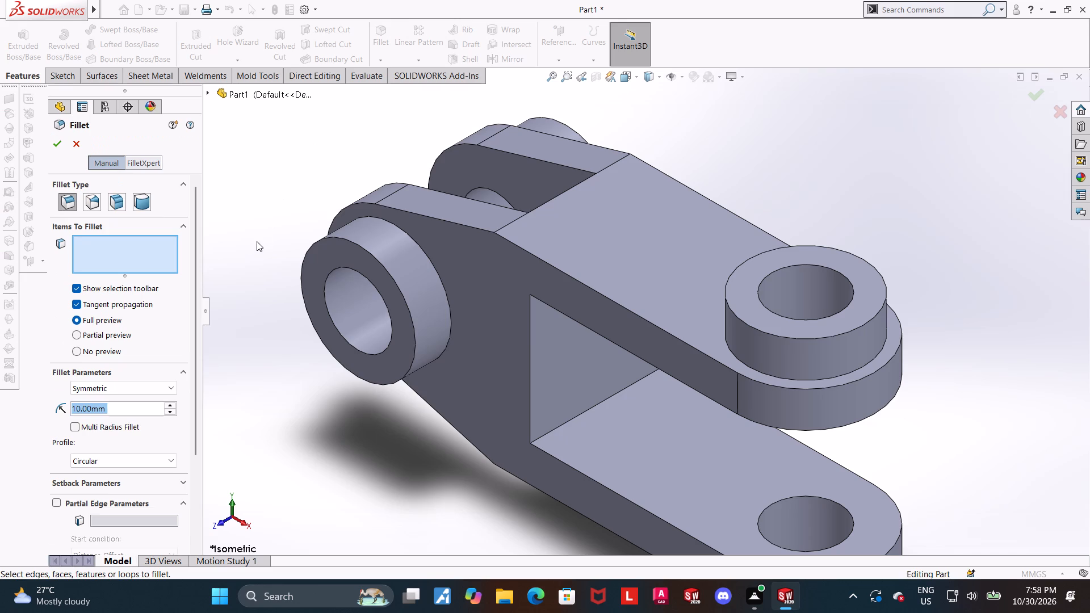
pyautogui.press('2')
pyautogui.press('Return')
pyautogui.click(445, 284)
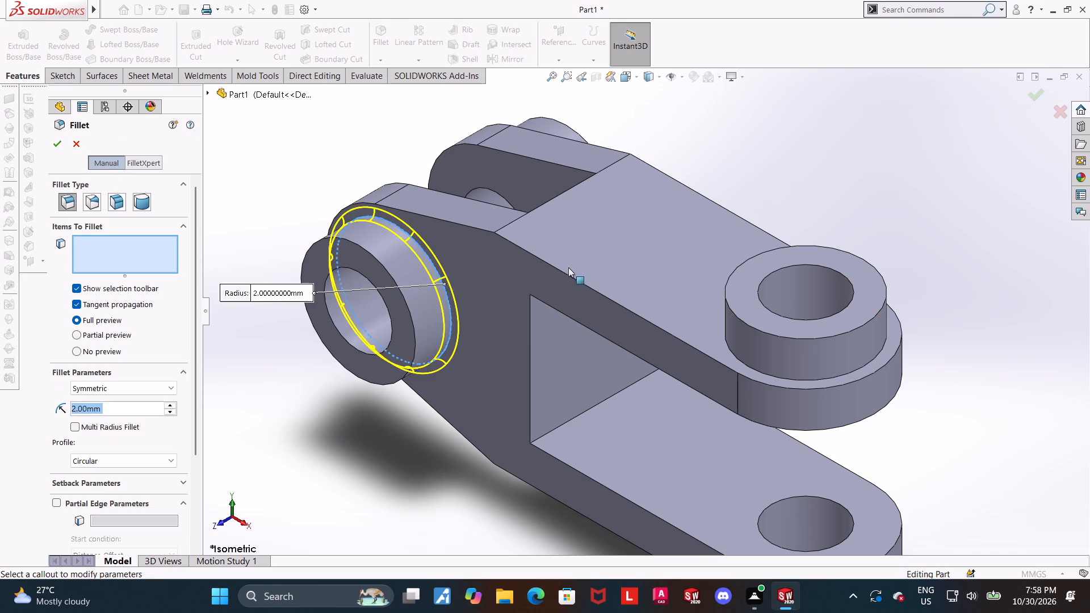
pyautogui.moveTo(692, 195); pyautogui.dragTo(654, 288, button='middle')
pyautogui.scroll(3, 705, 191)
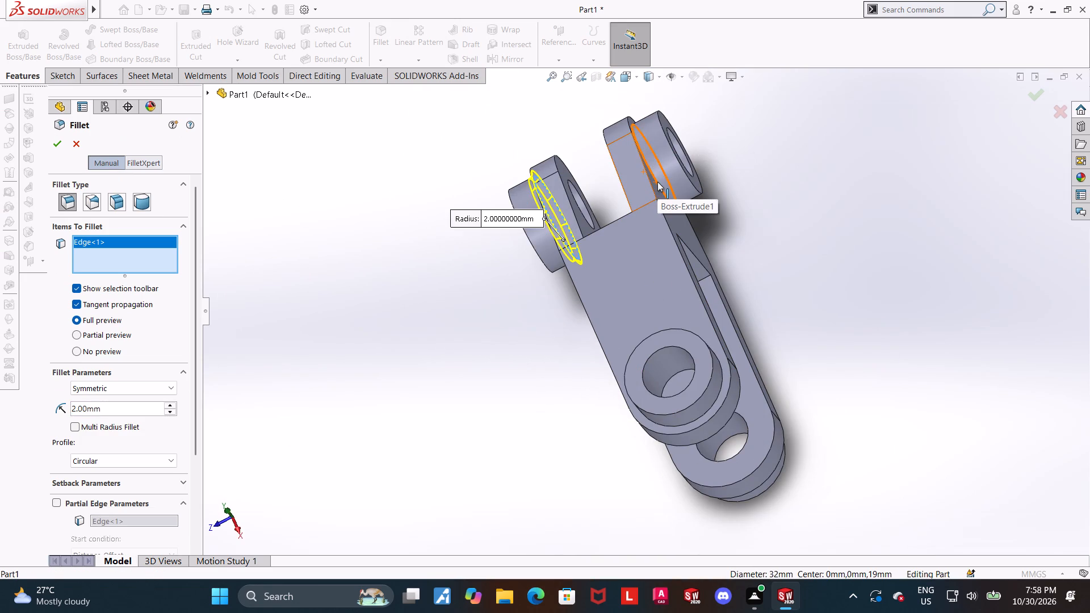
pyautogui.click(657, 182)
pyautogui.scroll(1, 860, 305)
pyautogui.moveTo(860, 306); pyautogui.dragTo(973, 198, button='middle')
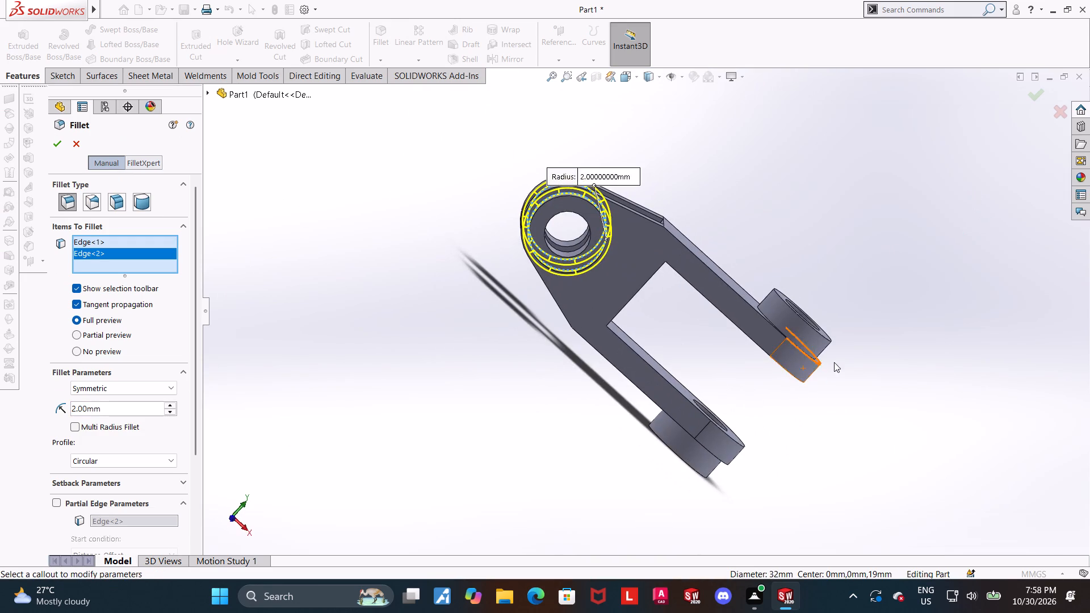
pyautogui.moveTo(834, 363); pyautogui.dragTo(813, 367, button='middle')
pyautogui.click(811, 357)
pyautogui.moveTo(884, 444); pyautogui.dragTo(911, 329, button='middle')
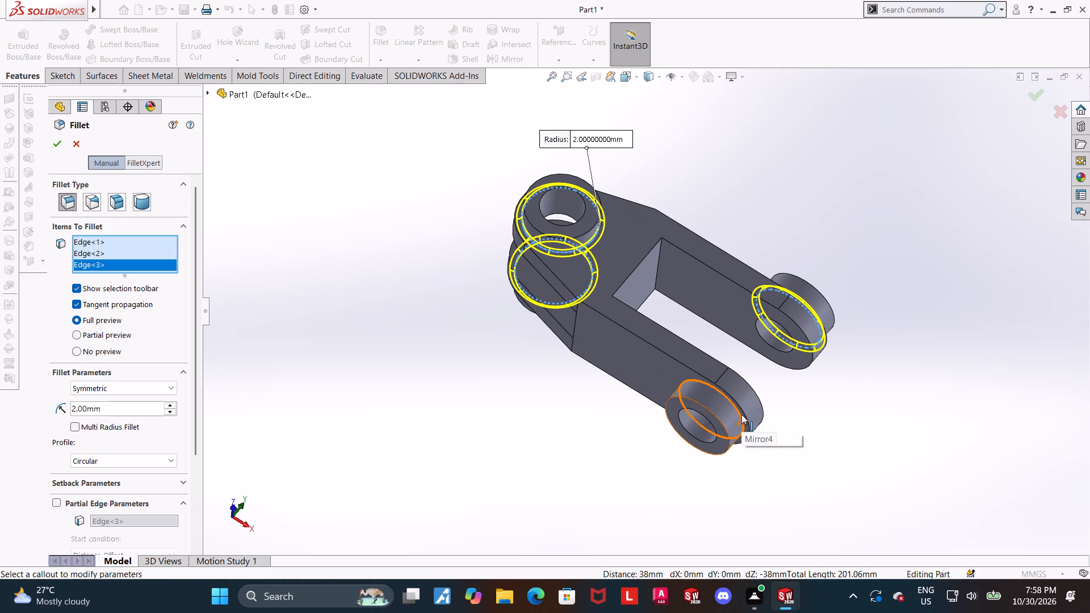
pyautogui.click(741, 414)
pyautogui.moveTo(868, 401); pyautogui.dragTo(889, 535, button='middle')
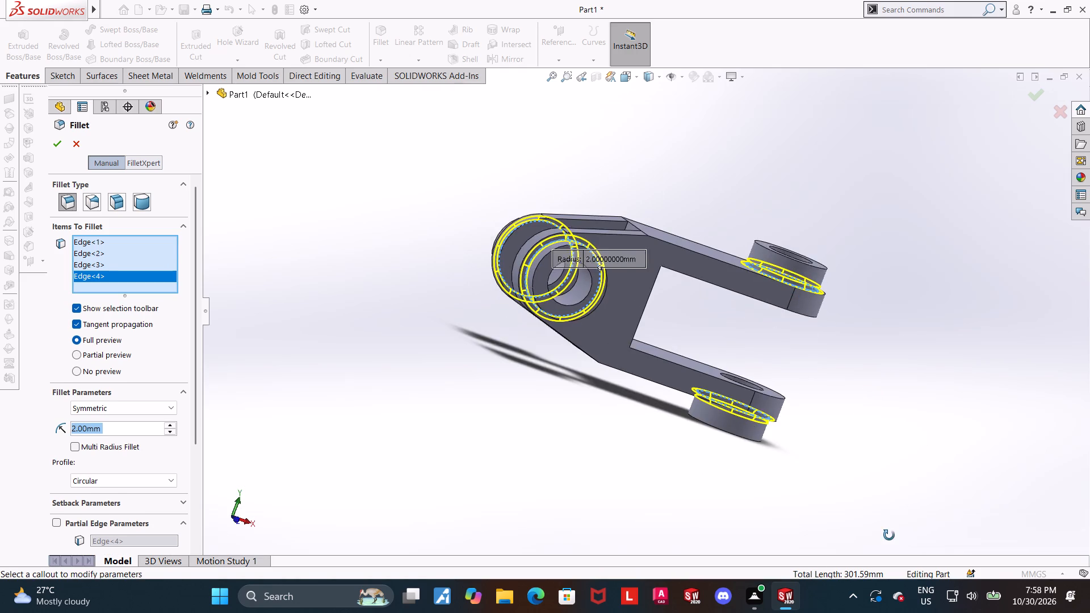
pyautogui.moveTo(889, 535); pyautogui.dragTo(887, 531, button='middle')
pyautogui.moveTo(816, 321); pyautogui.dragTo(823, 246, button='middle')
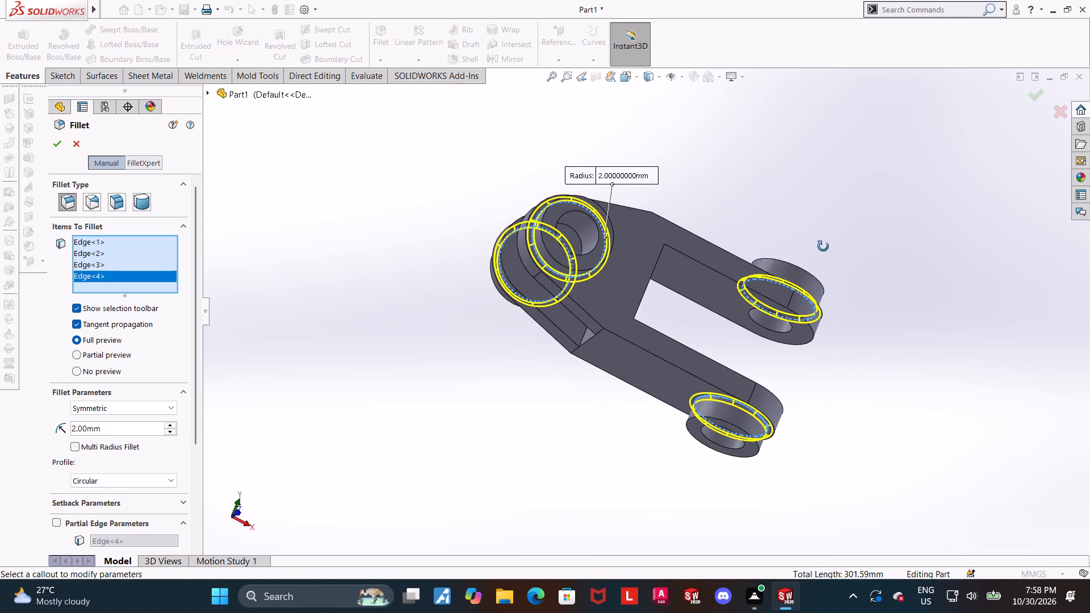
pyautogui.moveTo(823, 246); pyautogui.dragTo(823, 245, button='middle')
pyautogui.click(57, 149)
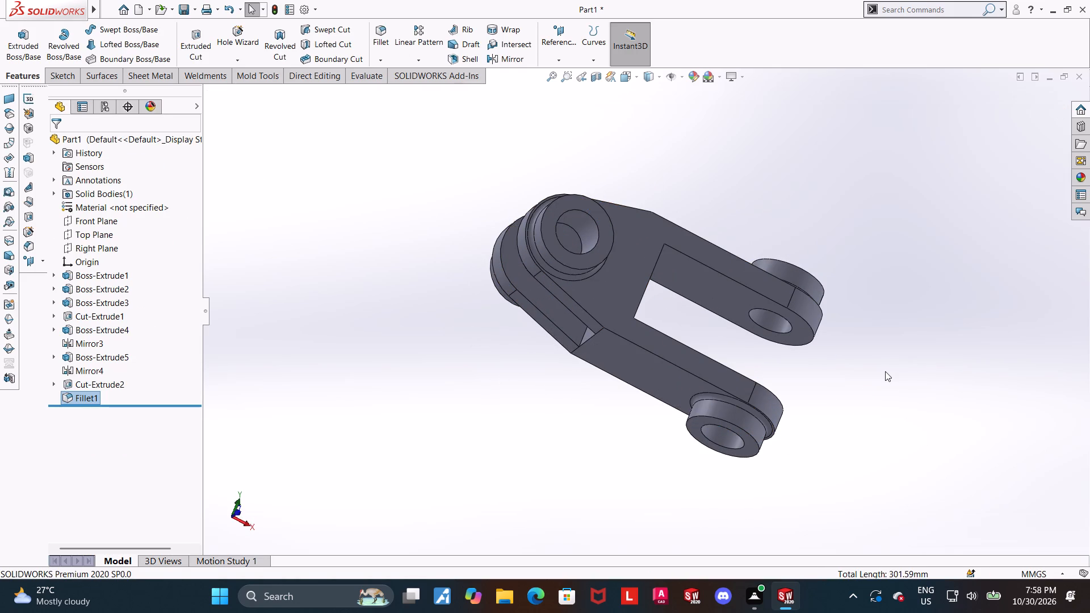
# Open the fork profile sketch of the first extrusion to review its dimensions, and exit the sketch without editing it.
pyautogui.hotkey('ctrl', '7')
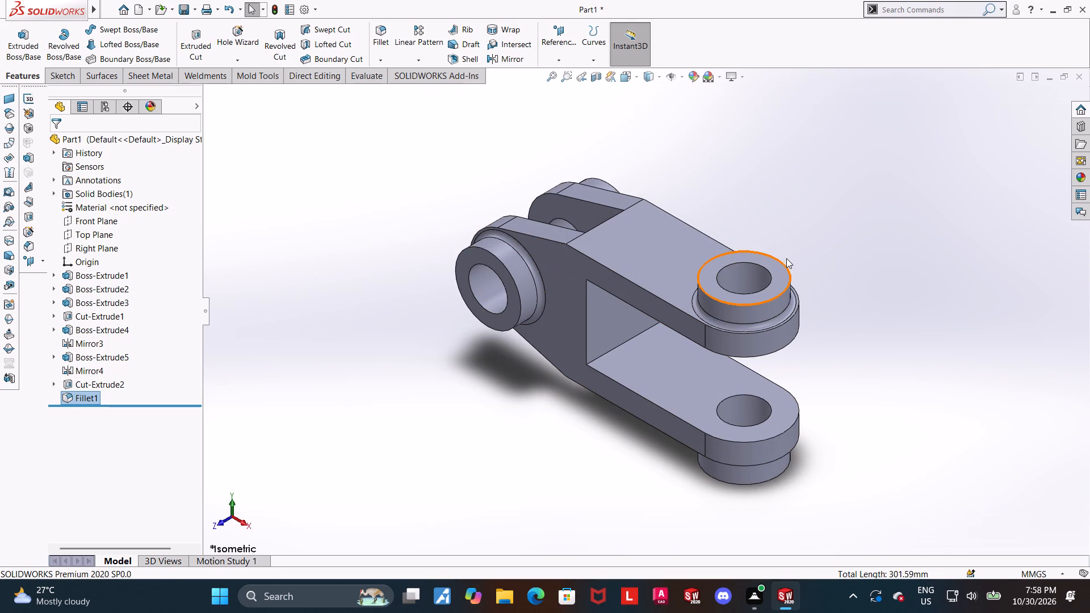
pyautogui.scroll(-4, 559, 252)
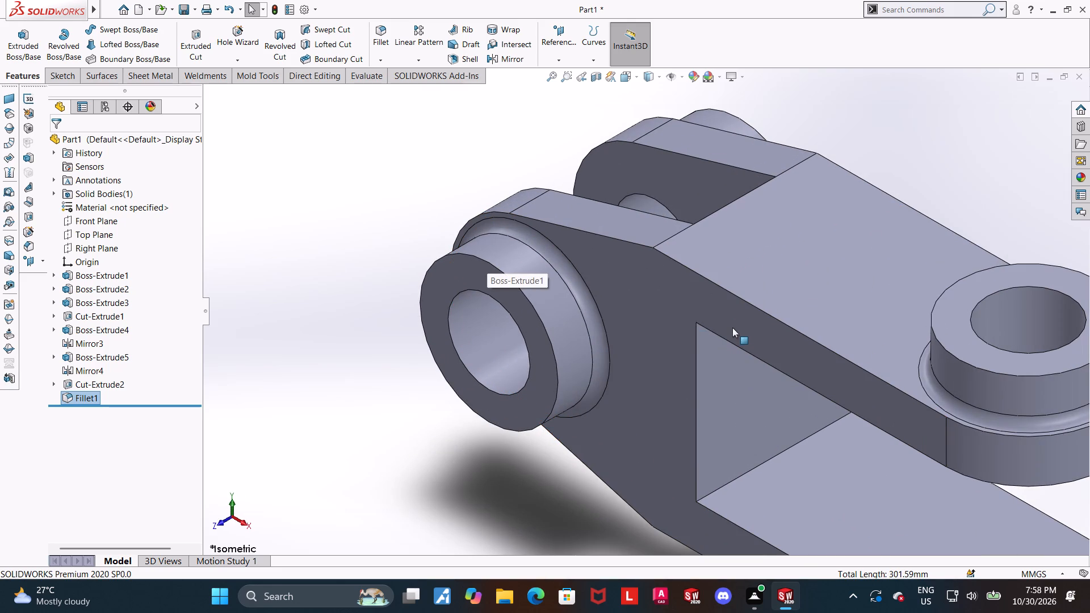
pyautogui.scroll(4, 732, 328)
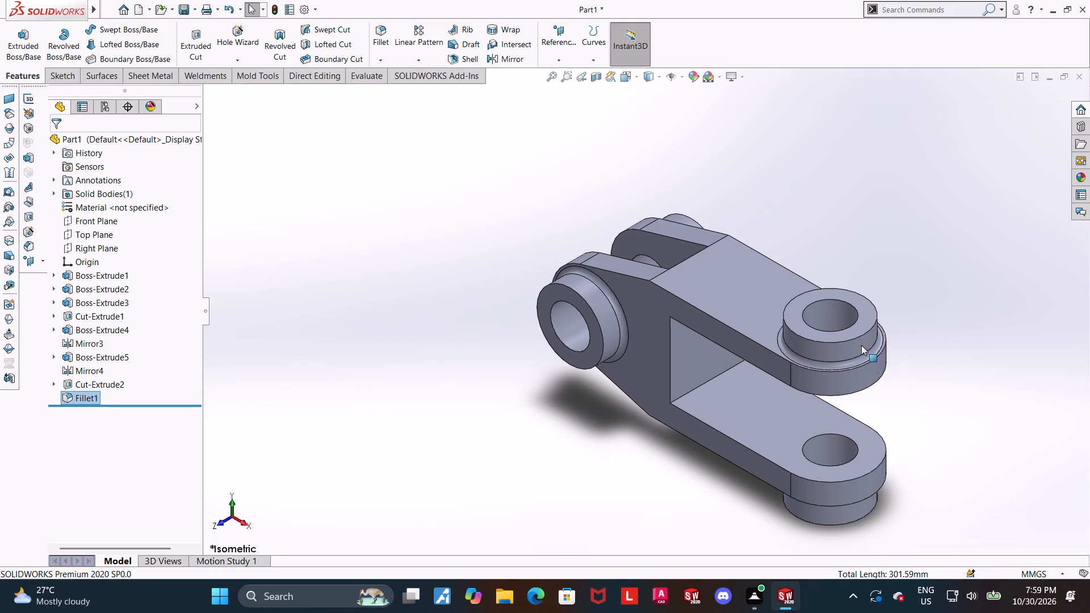
pyautogui.moveTo(902, 359); pyautogui.dragTo(945, 280, button='middle')
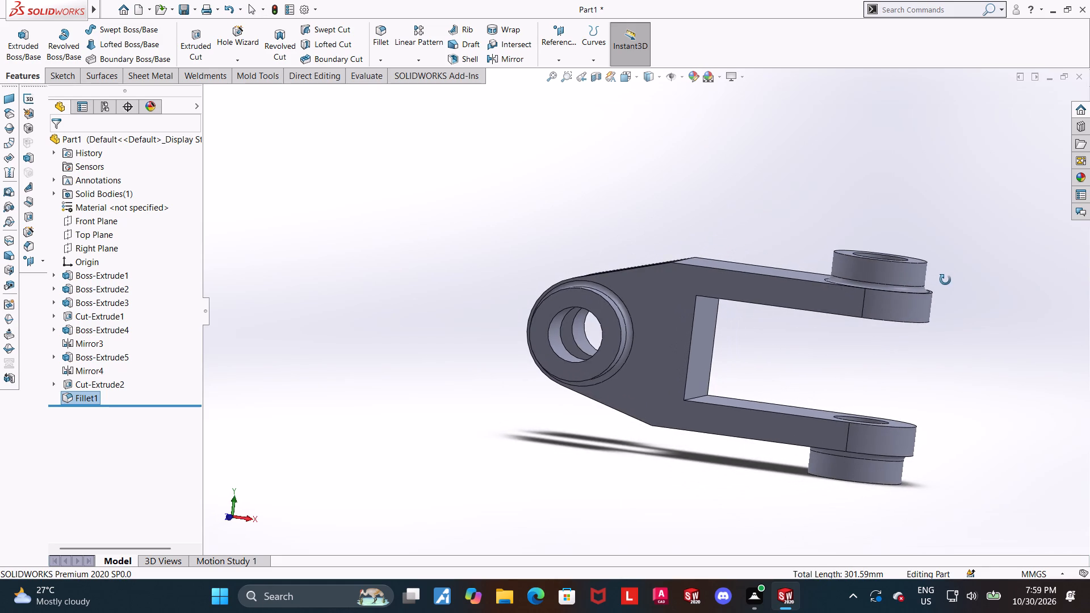
pyautogui.moveTo(945, 280); pyautogui.dragTo(938, 303, button='middle')
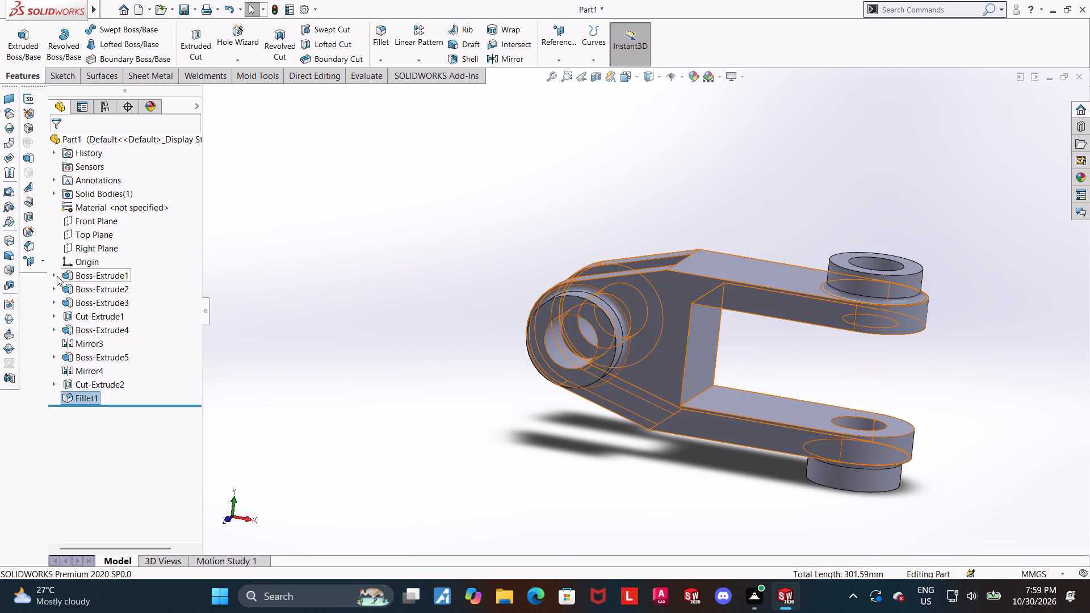
pyautogui.click(54, 276)
pyautogui.click(83, 290)
pyautogui.click(95, 255)
pyautogui.scroll(2, 546, 313)
pyautogui.moveTo(644, 333); pyautogui.dragTo(656, 279, button='middle')
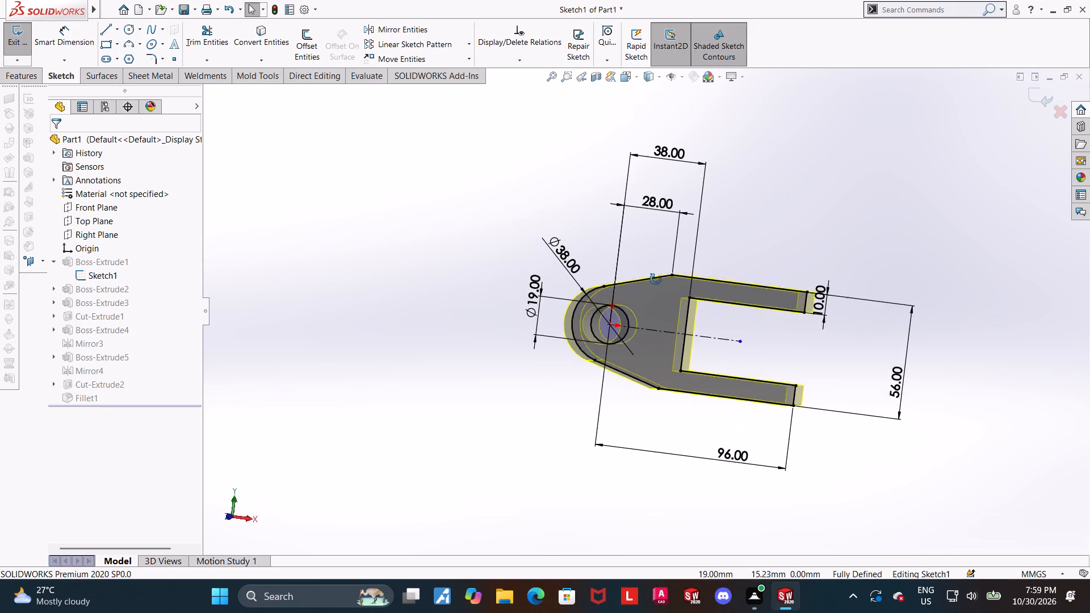
pyautogui.moveTo(656, 279); pyautogui.dragTo(673, 288, button='middle')
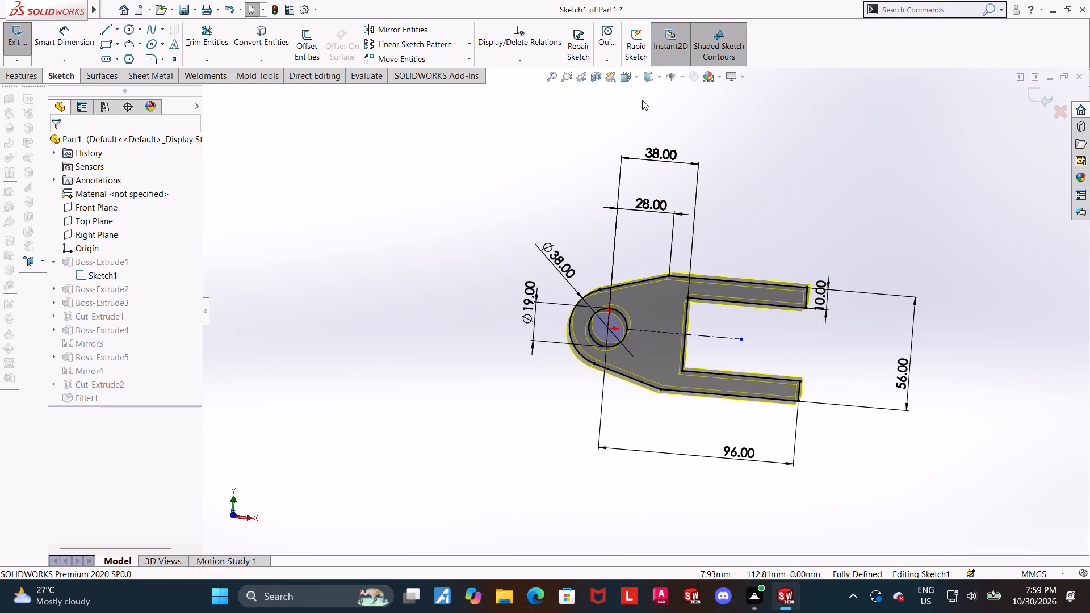
pyautogui.moveTo(794, 203); pyautogui.dragTo(760, 246, button='middle')
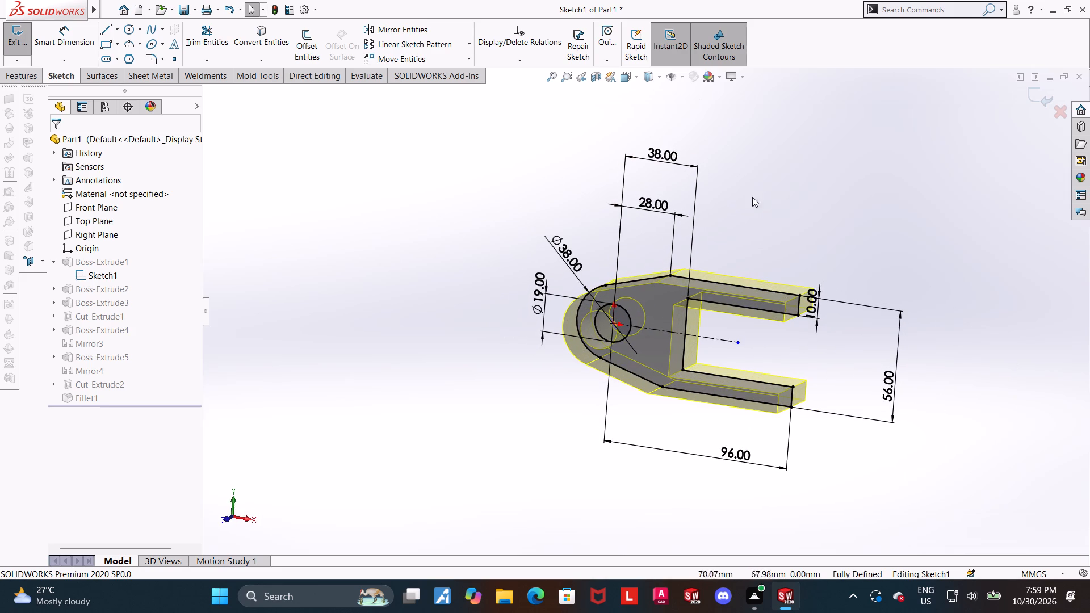
pyautogui.click(1042, 104)
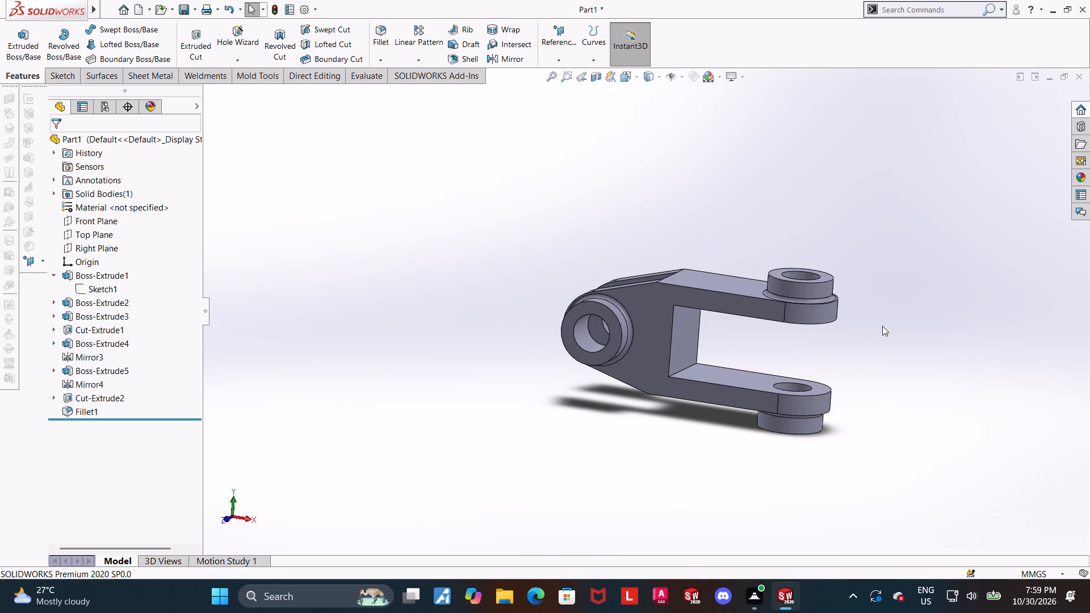
# Show the fork profile sketch's dimensions over the finished model and examine them in the front view.
pyautogui.middleClick(882, 326)
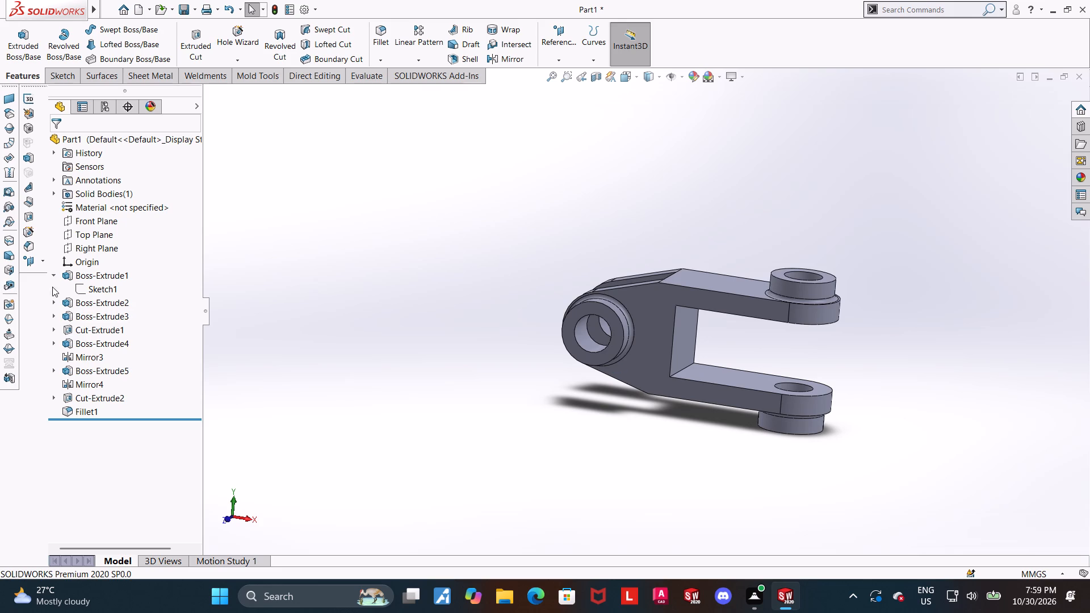
pyautogui.click(76, 288)
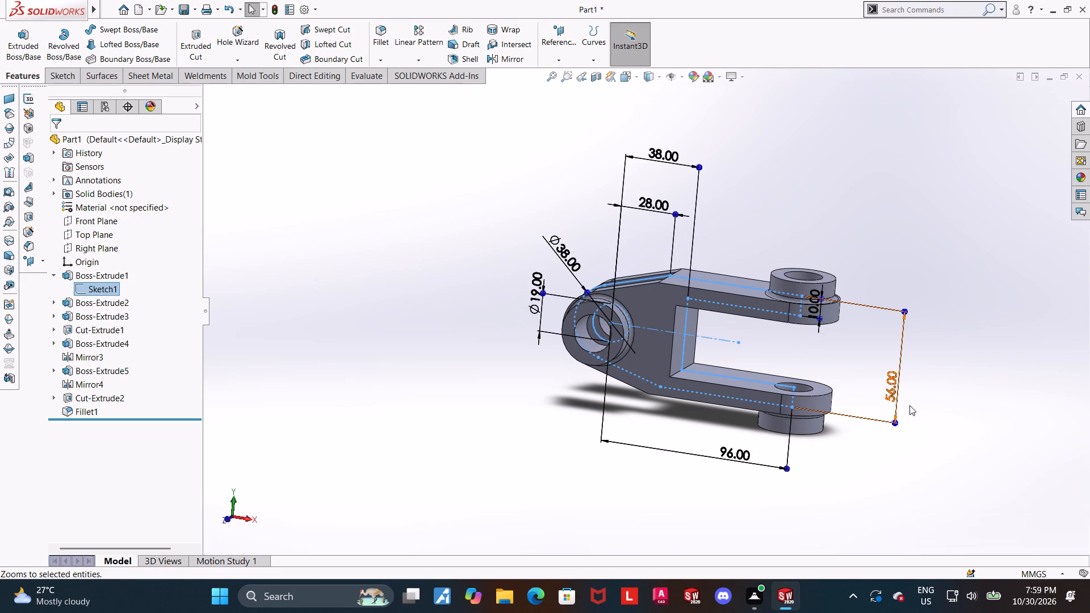
pyautogui.scroll(-1, 896, 418)
pyautogui.moveTo(835, 402); pyautogui.dragTo(866, 350, button='middle')
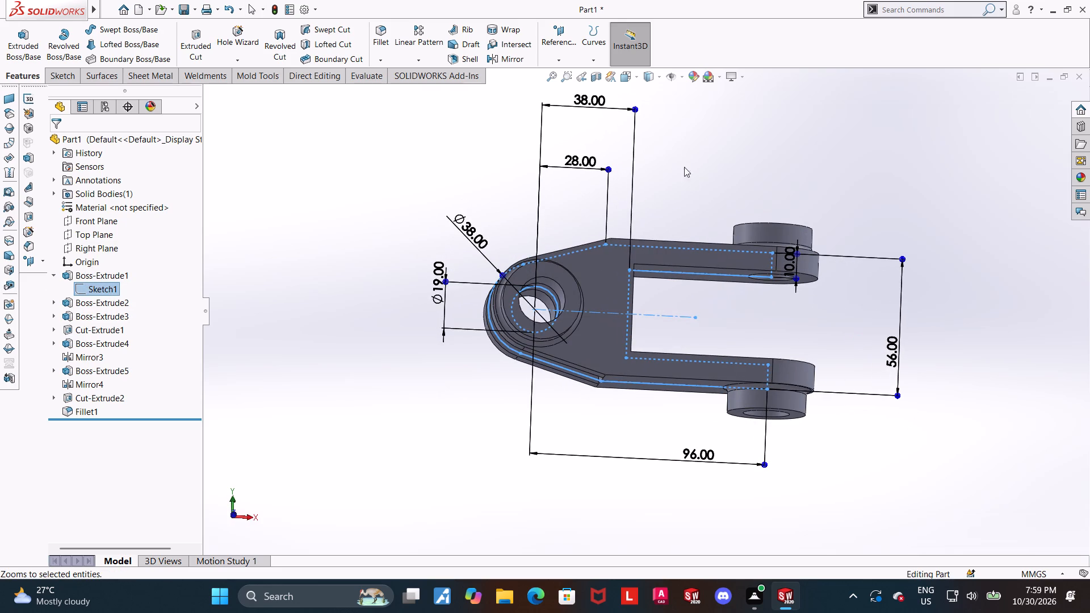
pyautogui.click(623, 81)
pyautogui.click(584, 367)
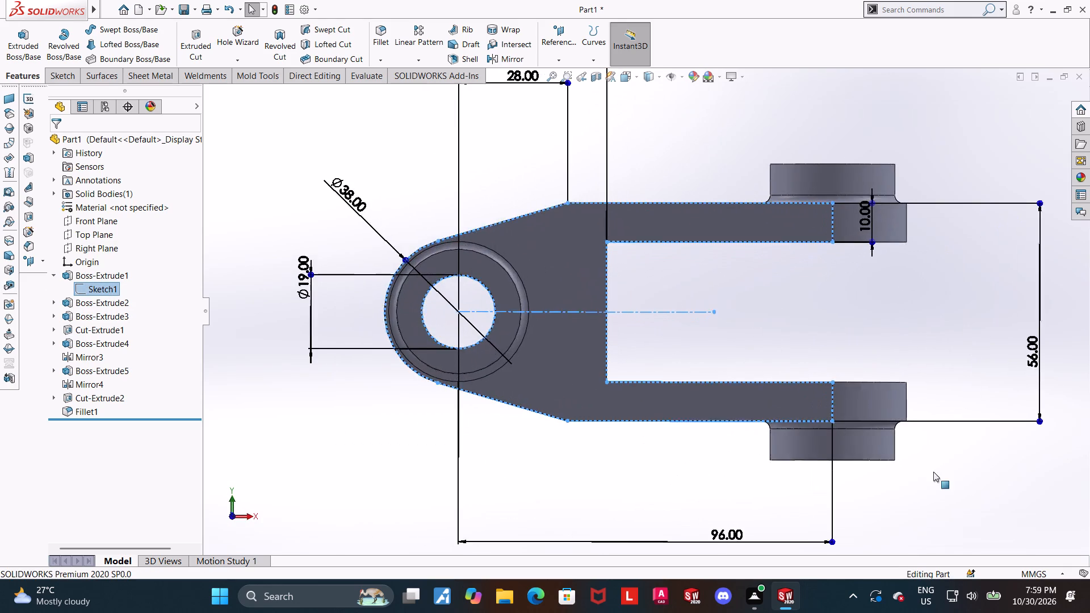
pyautogui.scroll(1, 941, 474)
pyautogui.scroll(-1, 941, 474)
pyautogui.scroll(2, 941, 474)
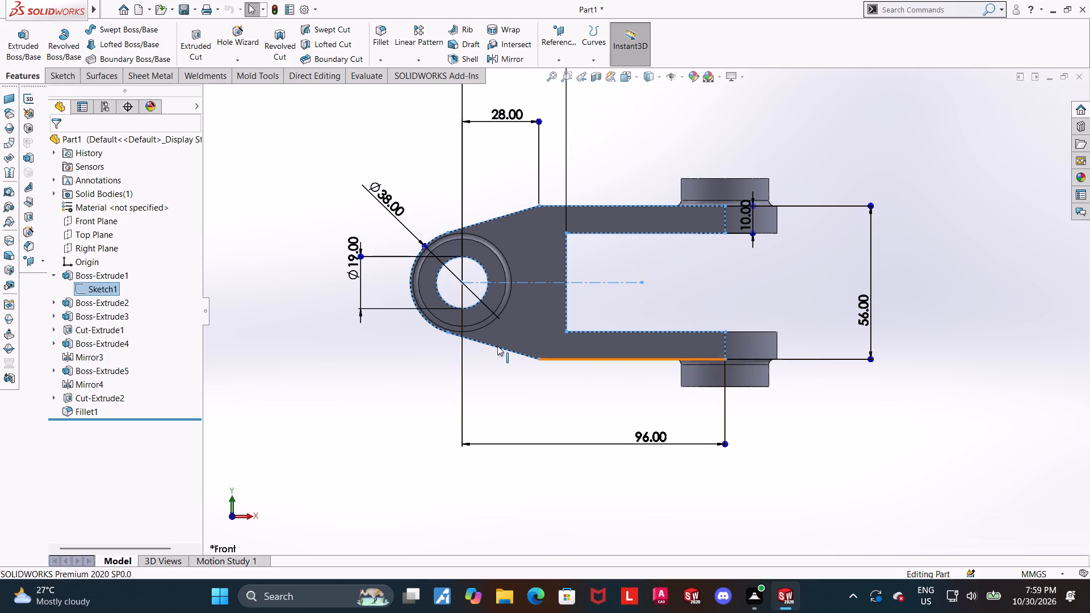
pyautogui.scroll(-1, 518, 315)
# Display the part with Hidden Lines Visible and examine its internal edges from the front and top views.
pyautogui.click(645, 78)
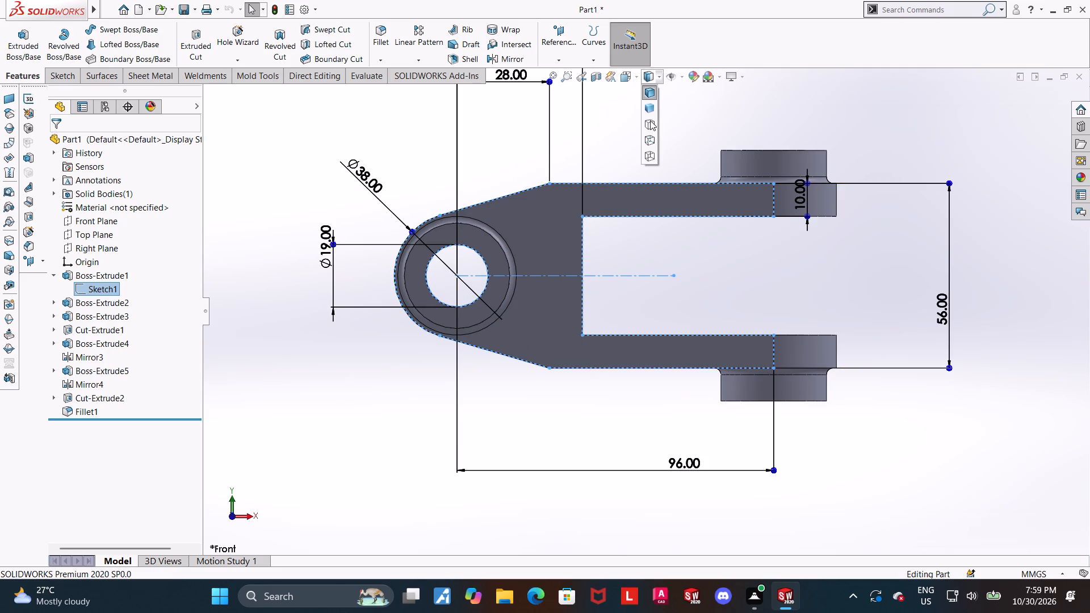
pyautogui.click(651, 143)
pyautogui.scroll(3, 637, 257)
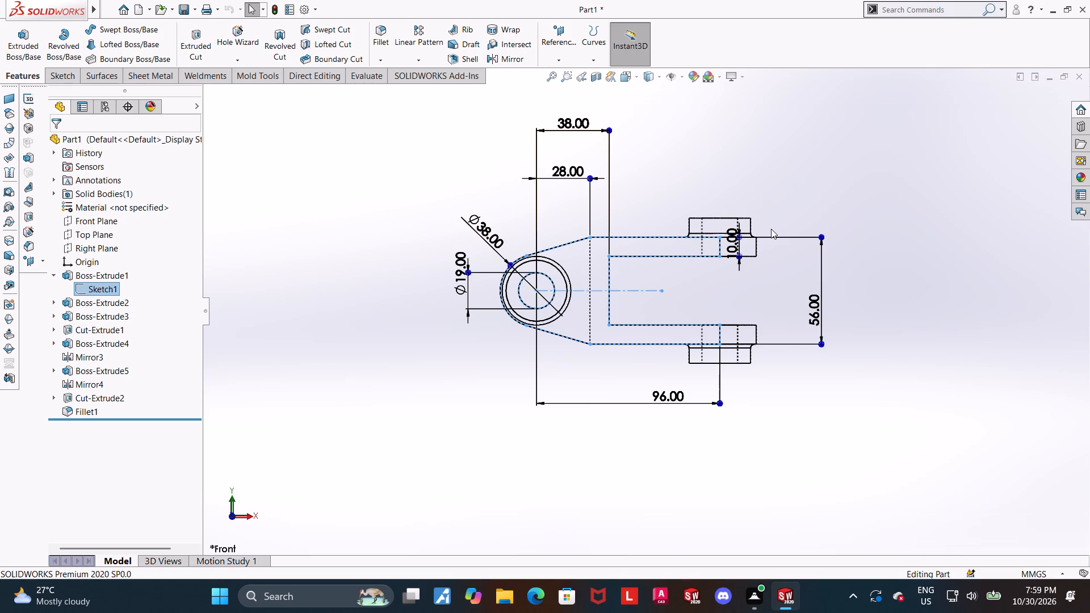
pyautogui.moveTo(748, 172); pyautogui.dragTo(750, 339, button='middle')
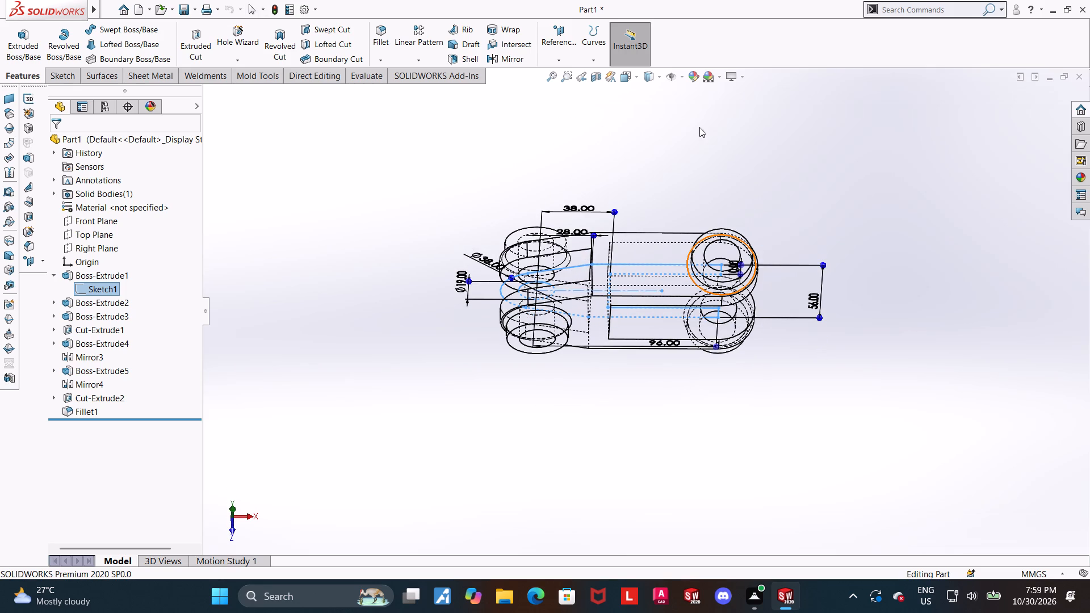
pyautogui.click(627, 65)
pyautogui.click(627, 72)
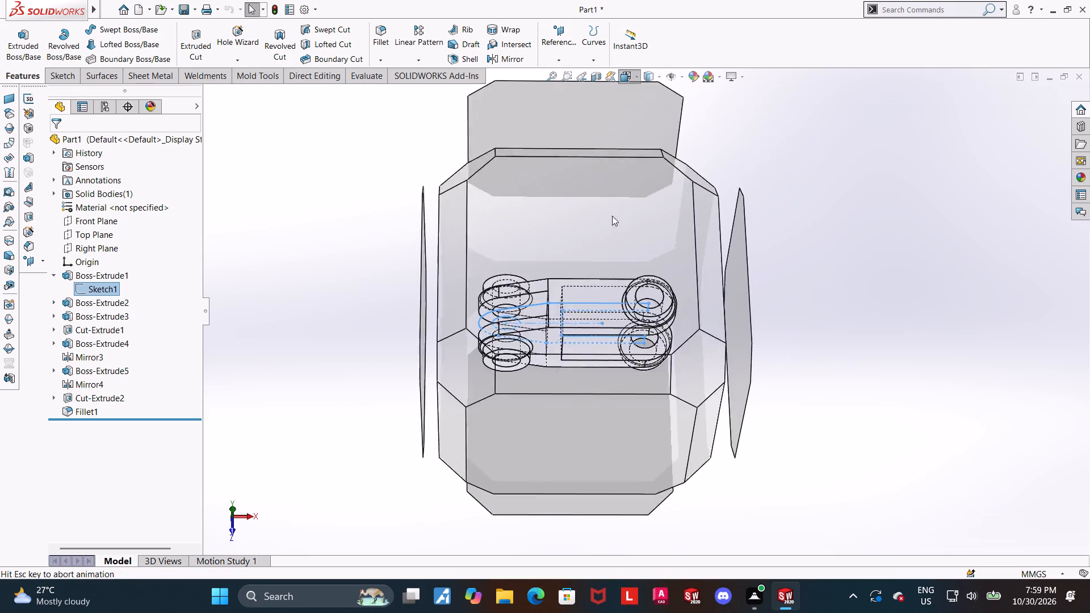
pyautogui.click(543, 285)
pyautogui.click(638, 38)
pyautogui.scroll(2, 721, 177)
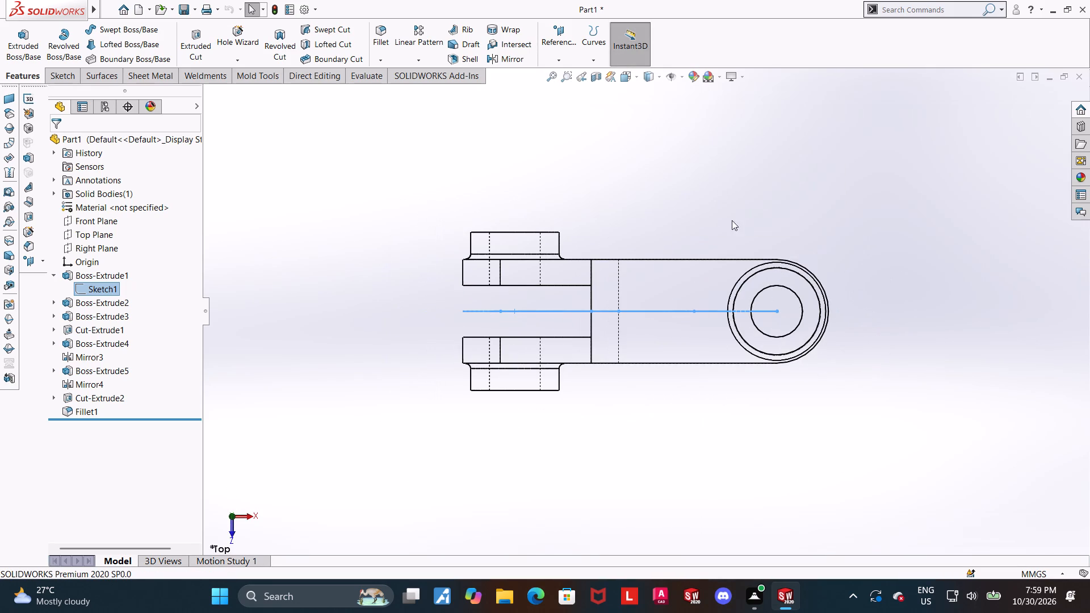
pyautogui.click(716, 409)
pyautogui.scroll(-1, 669, 344)
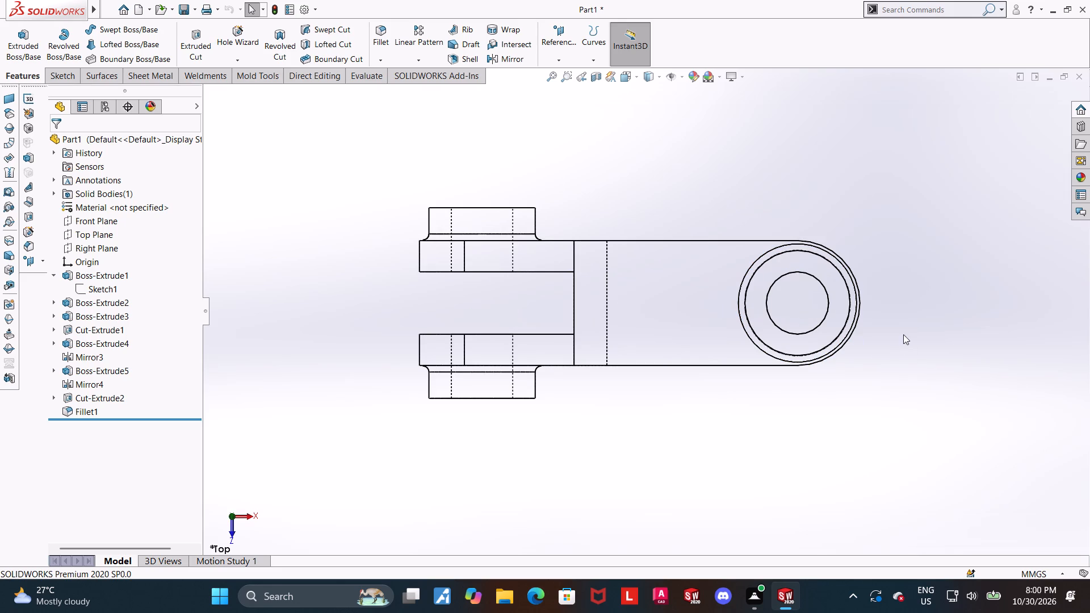
# Return the part to the isometric view with the Shaded With Edges display style.
pyautogui.hotkey('ctrl', '7')
pyautogui.click(714, 124)
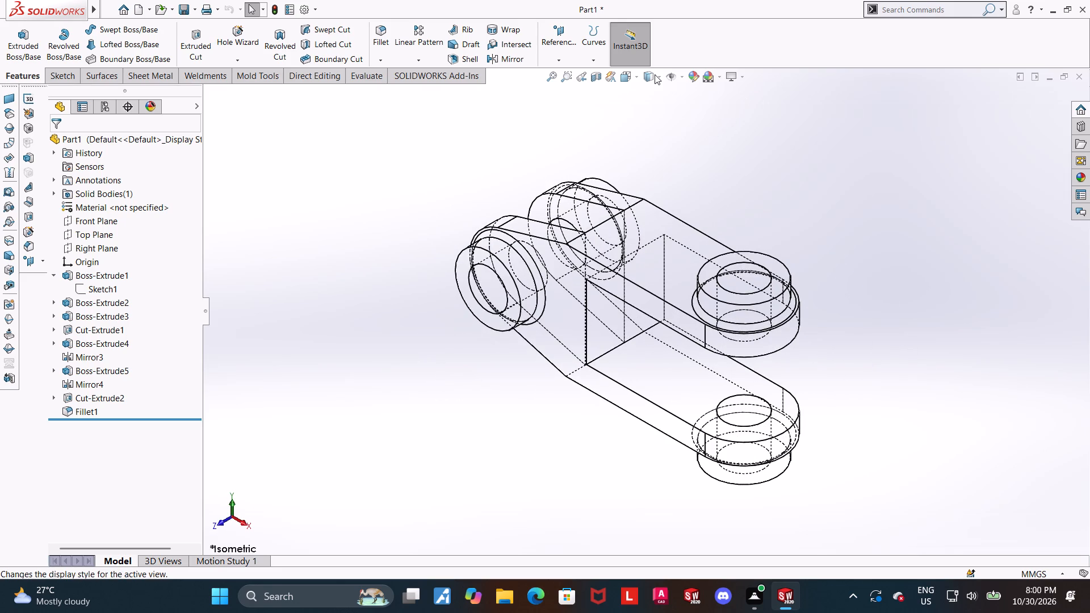
pyautogui.click(655, 74)
pyautogui.click(650, 93)
pyautogui.click(909, 320)
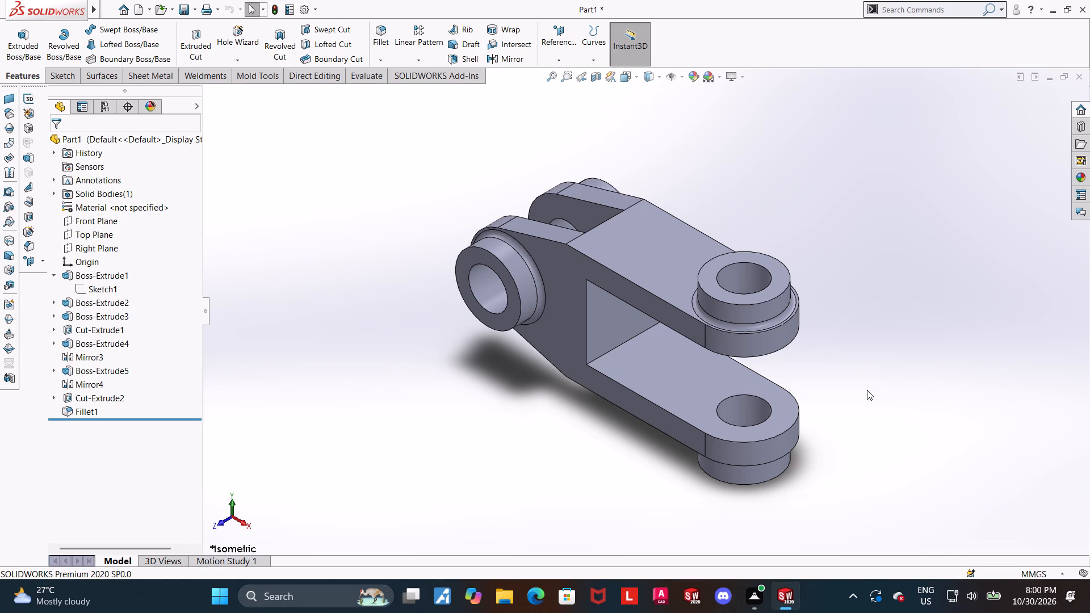
# Measure the distance between the outer and inner faces of the upper prong, and close the Measure tool.
pyautogui.click(350, 78)
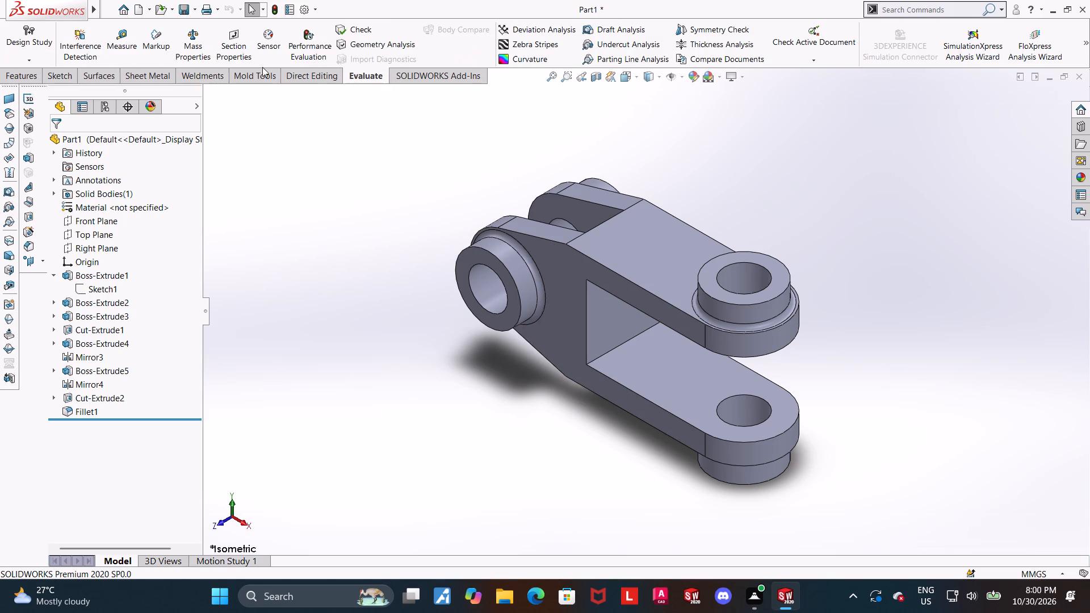
pyautogui.click(131, 35)
pyautogui.click(673, 236)
pyautogui.moveTo(677, 315); pyautogui.dragTo(671, 172, button='middle')
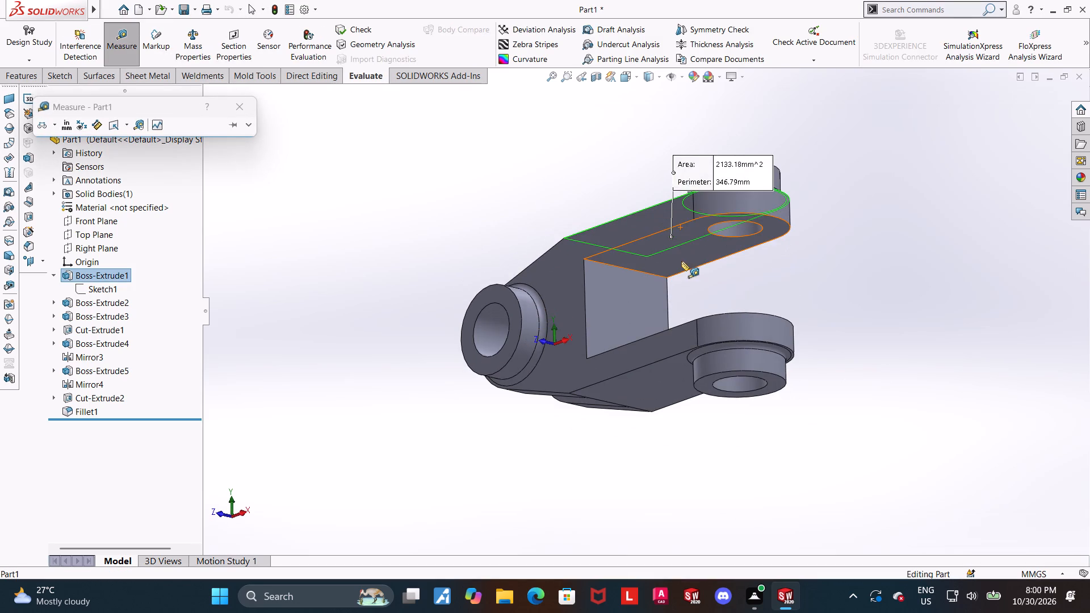
pyautogui.click(677, 249)
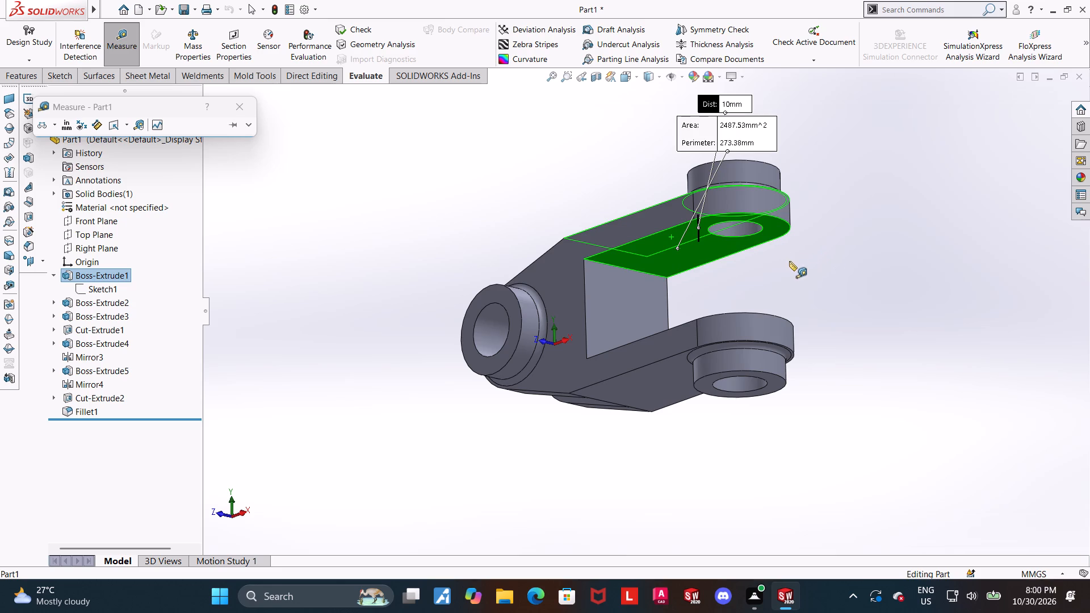
pyautogui.press('Escape')
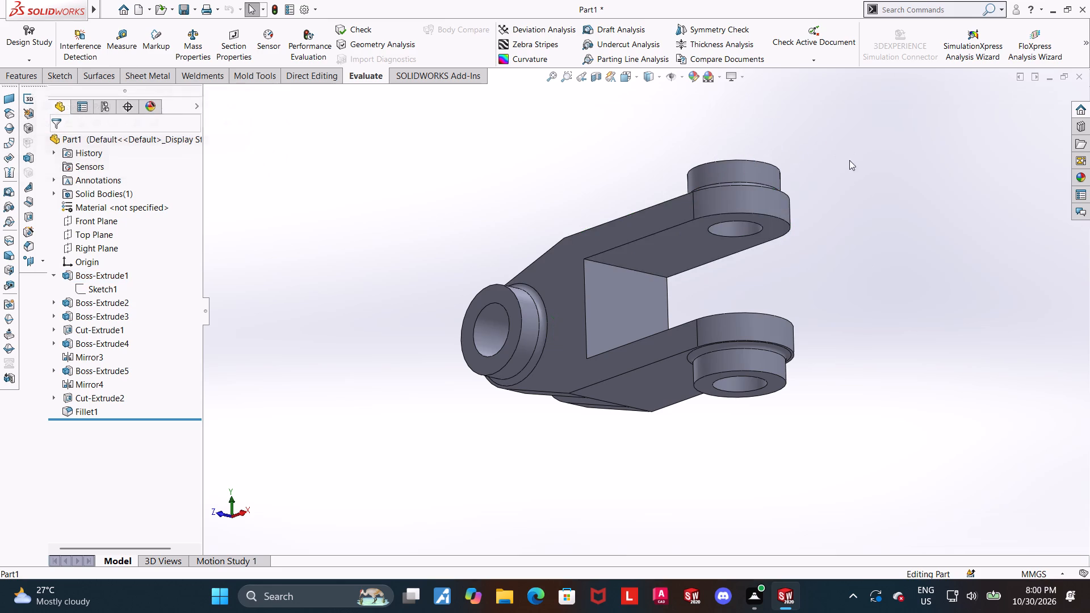
# Orbit around the finished part and return it to the isometric view.
pyautogui.moveTo(848, 183); pyautogui.dragTo(863, 385, button='middle')
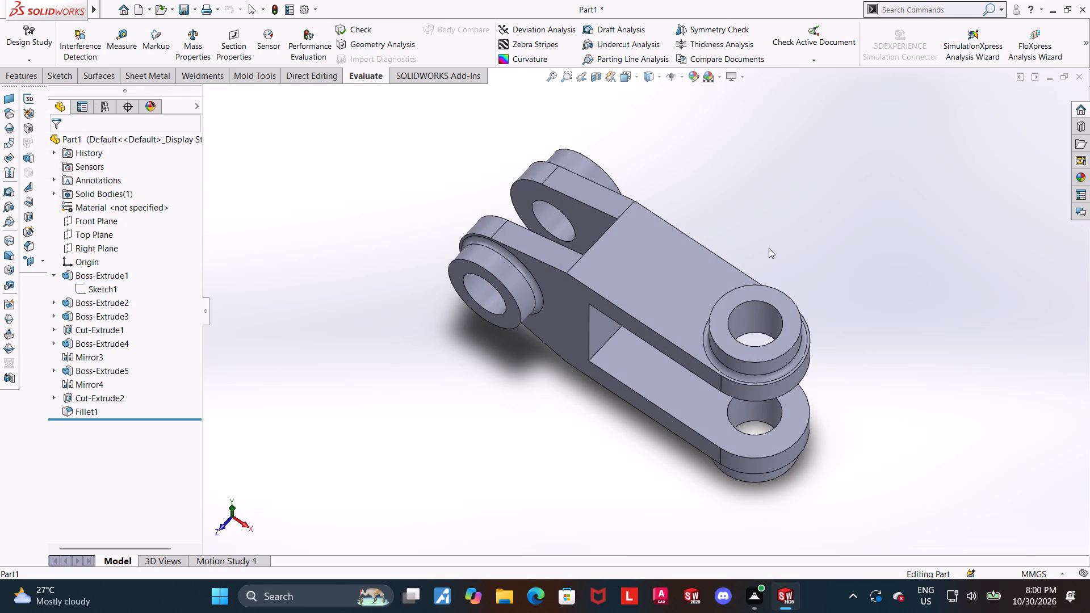
pyautogui.hotkey('ctrl', '7')
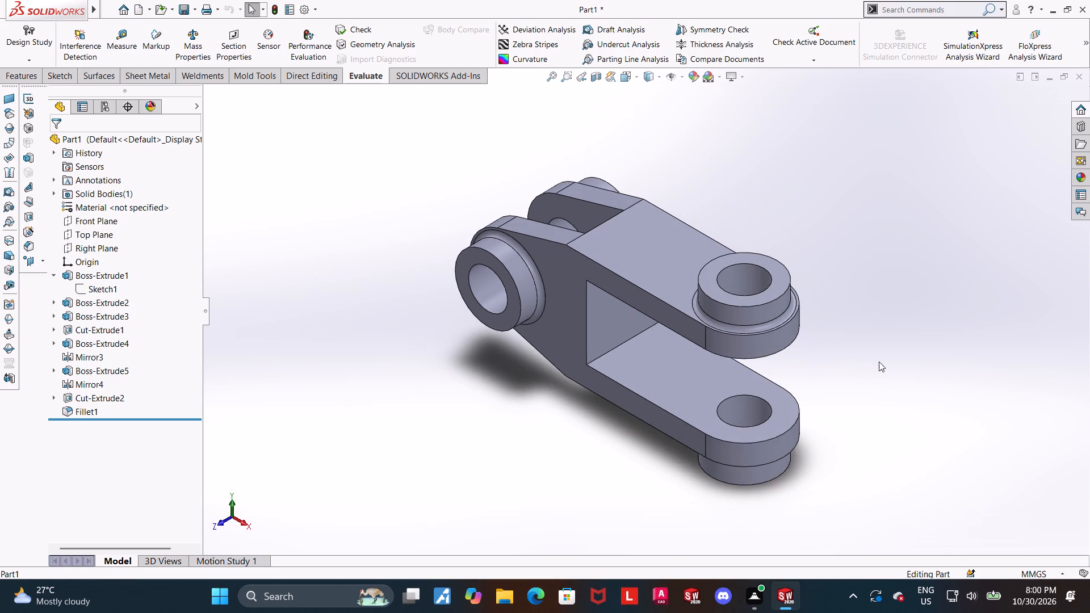
pyautogui.click(837, 363)
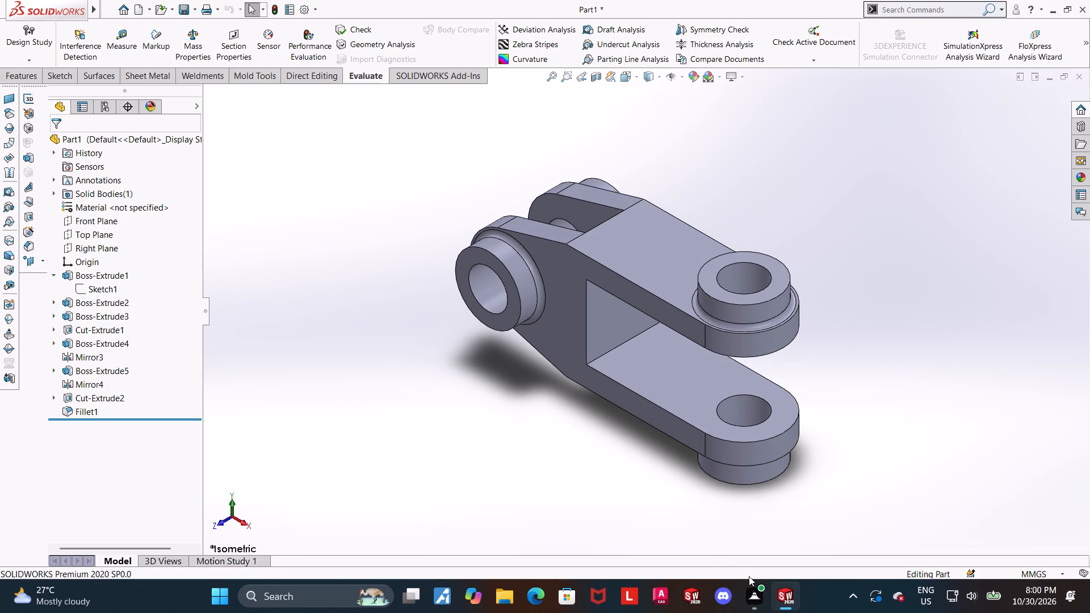
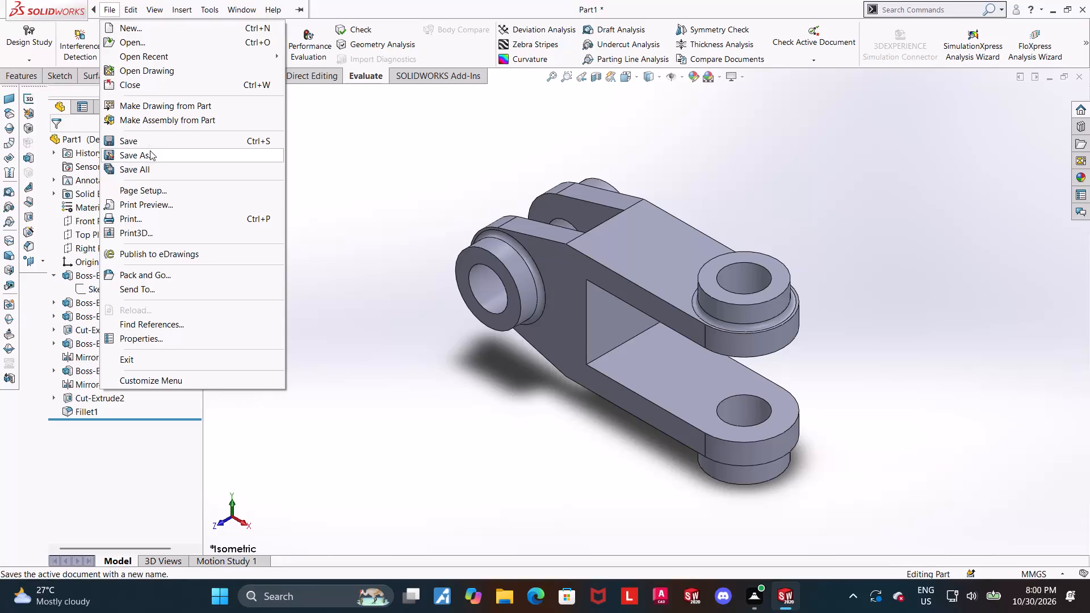
# Save the part in the Downloads folder as a SOLIDWORKS Part named "dual axis bifurcated linkage".
pyautogui.click(150, 150)
pyautogui.write('dua;l')
pyautogui.press('BackSpace')
pyautogui.press('BackSpace')
pyautogui.write('l axis bifu')
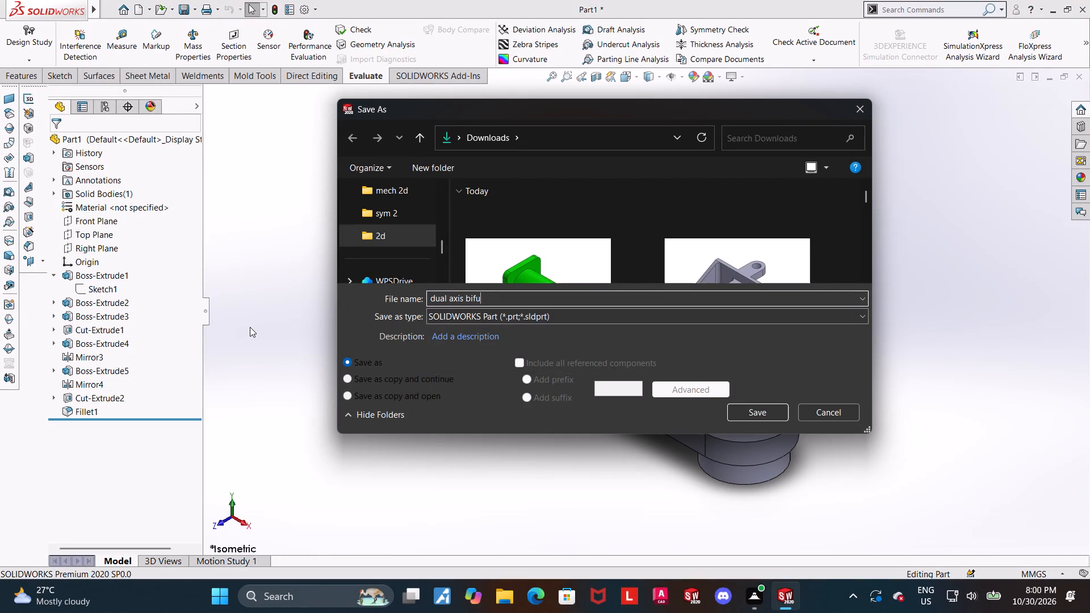
pyautogui.write('rcated')
pyautogui.press('space')
pyautogui.press('k')
pyautogui.press('BackSpace')
pyautogui.write('linkage')
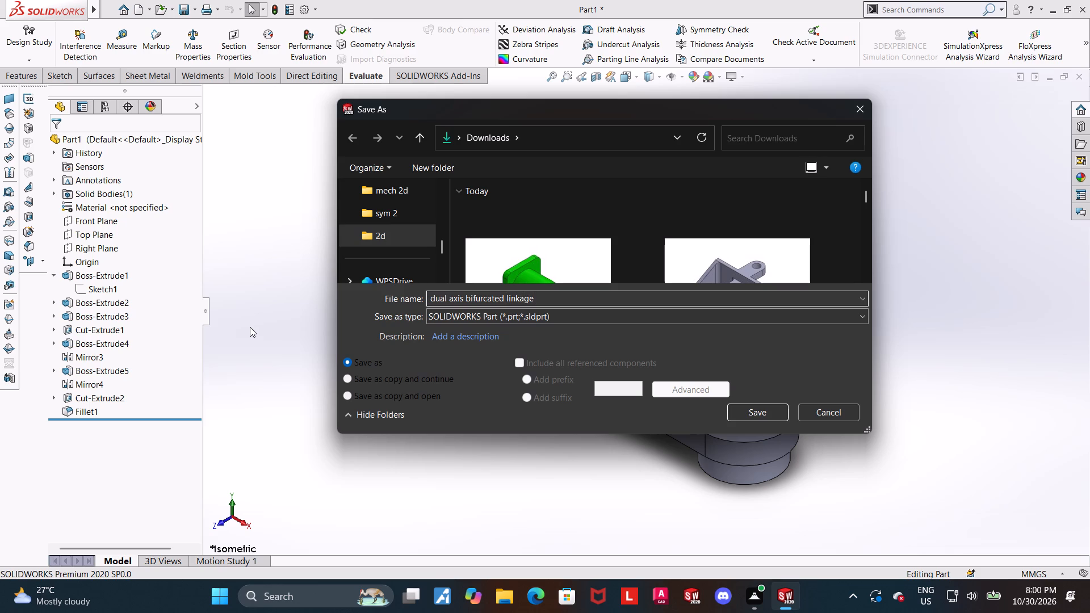
pyautogui.press('Return')
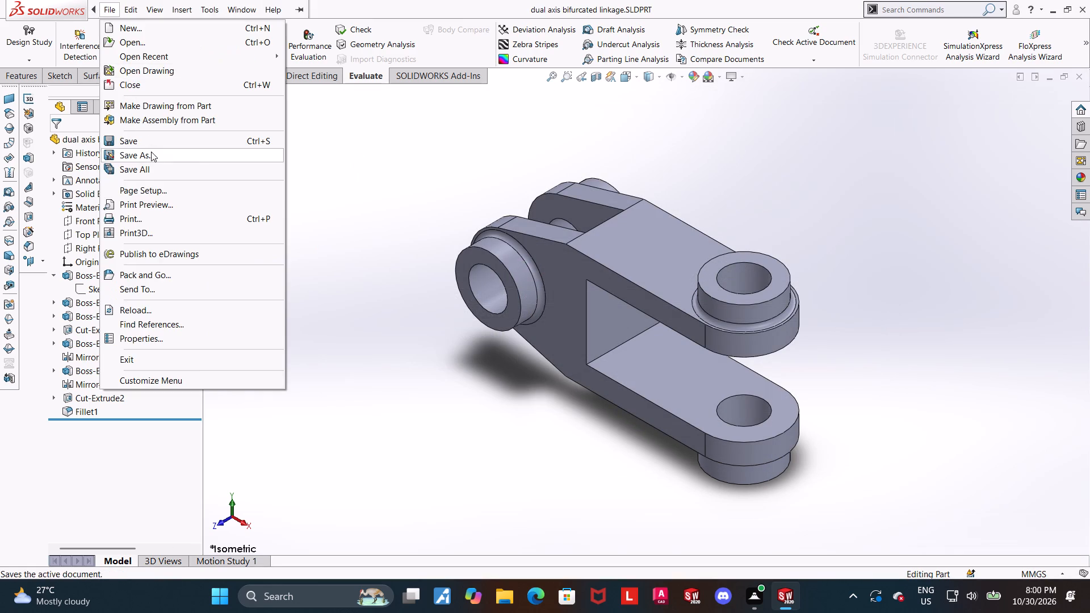
# Save a copy of the part as an Adobe PDF named "dual axis bifurcated linkage" in the Downloads folder.
pyautogui.click(151, 152)
pyautogui.click(547, 320)
pyautogui.click(576, 78)
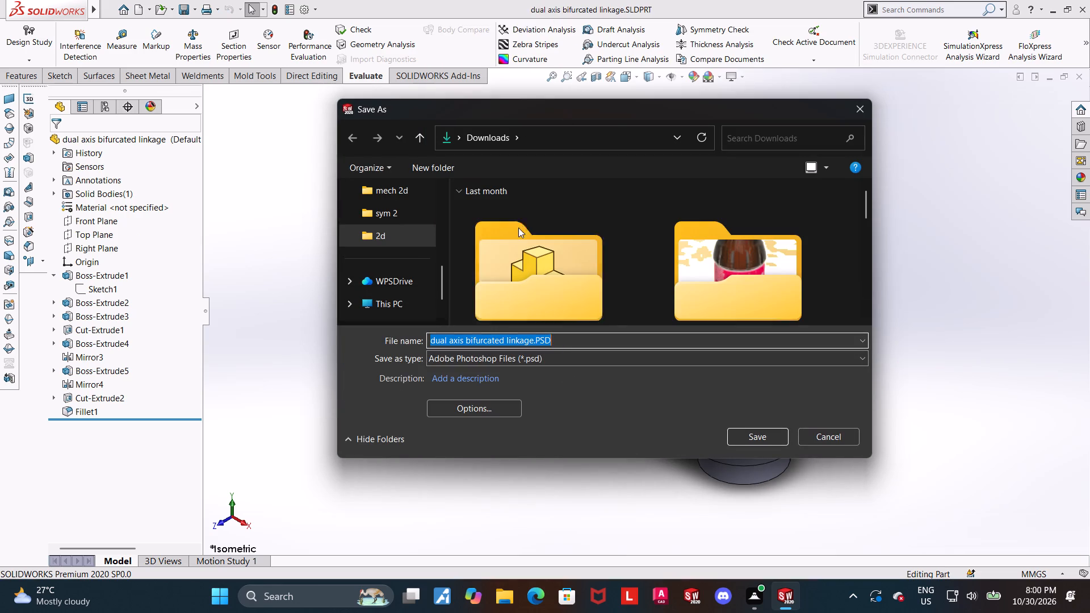
pyautogui.click(522, 360)
pyautogui.click(578, 70)
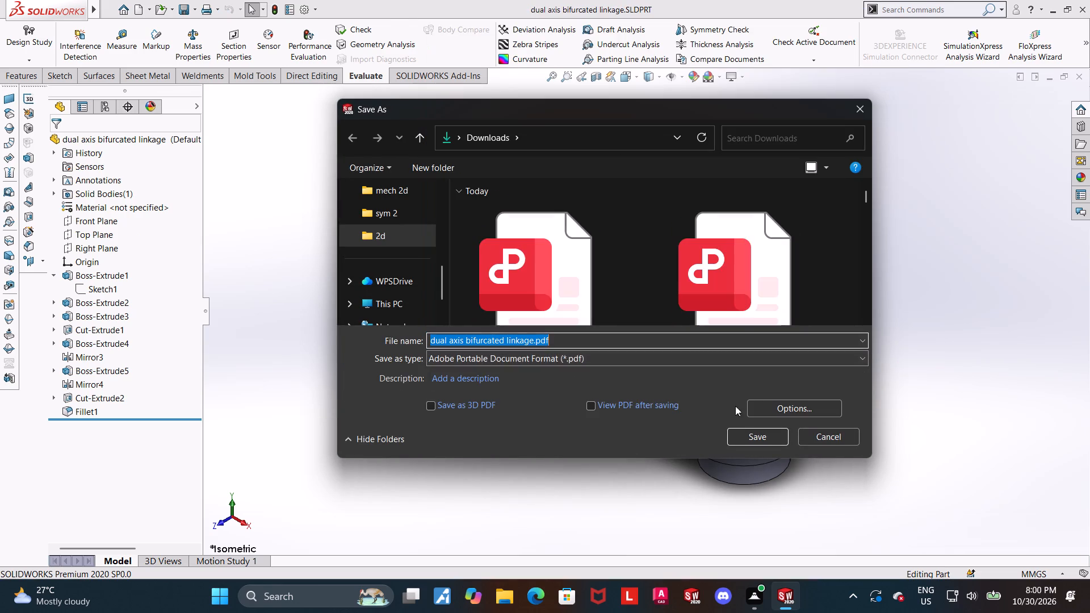
pyautogui.click(747, 433)
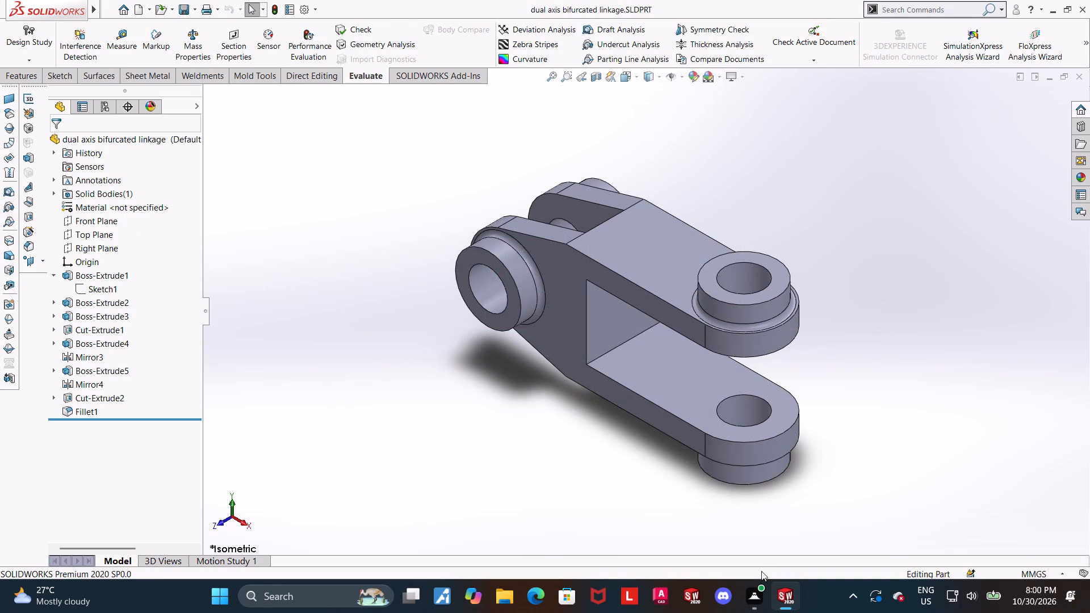